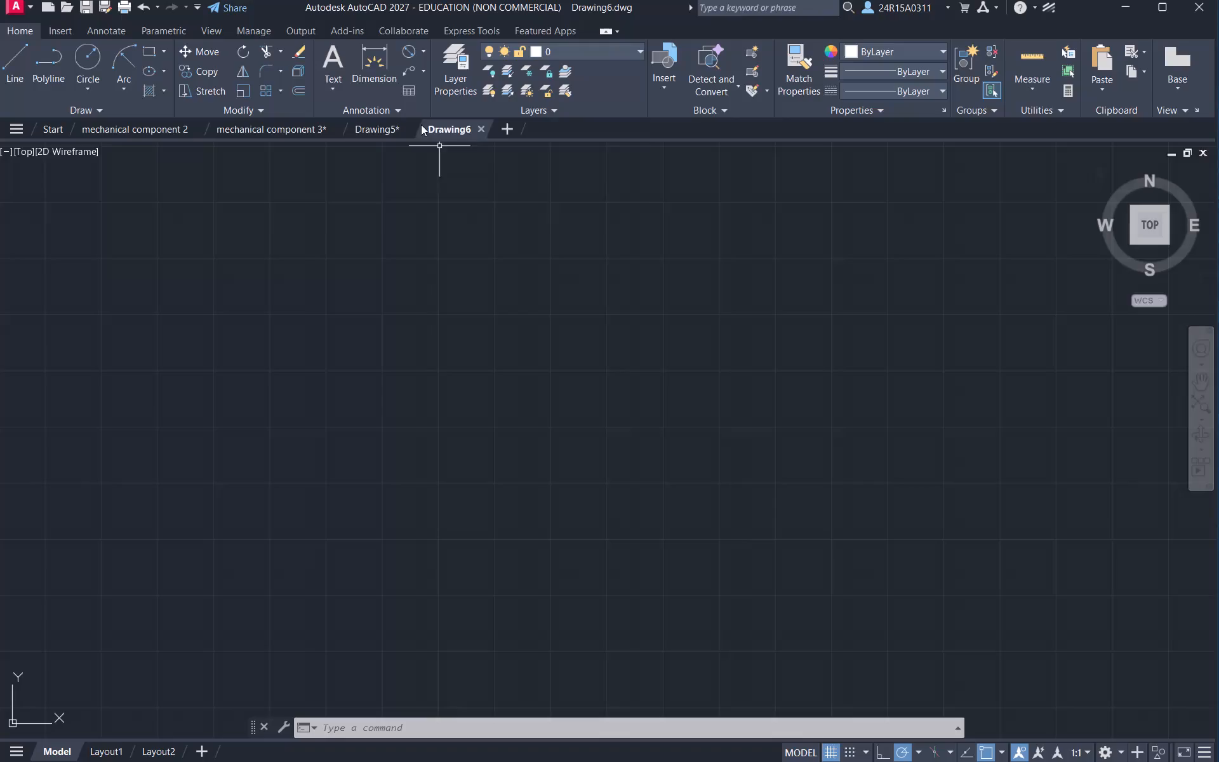
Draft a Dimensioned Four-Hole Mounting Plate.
Close Drawing5, the plate drawing with four holes, without saving its changes.
double_click(409, 126)
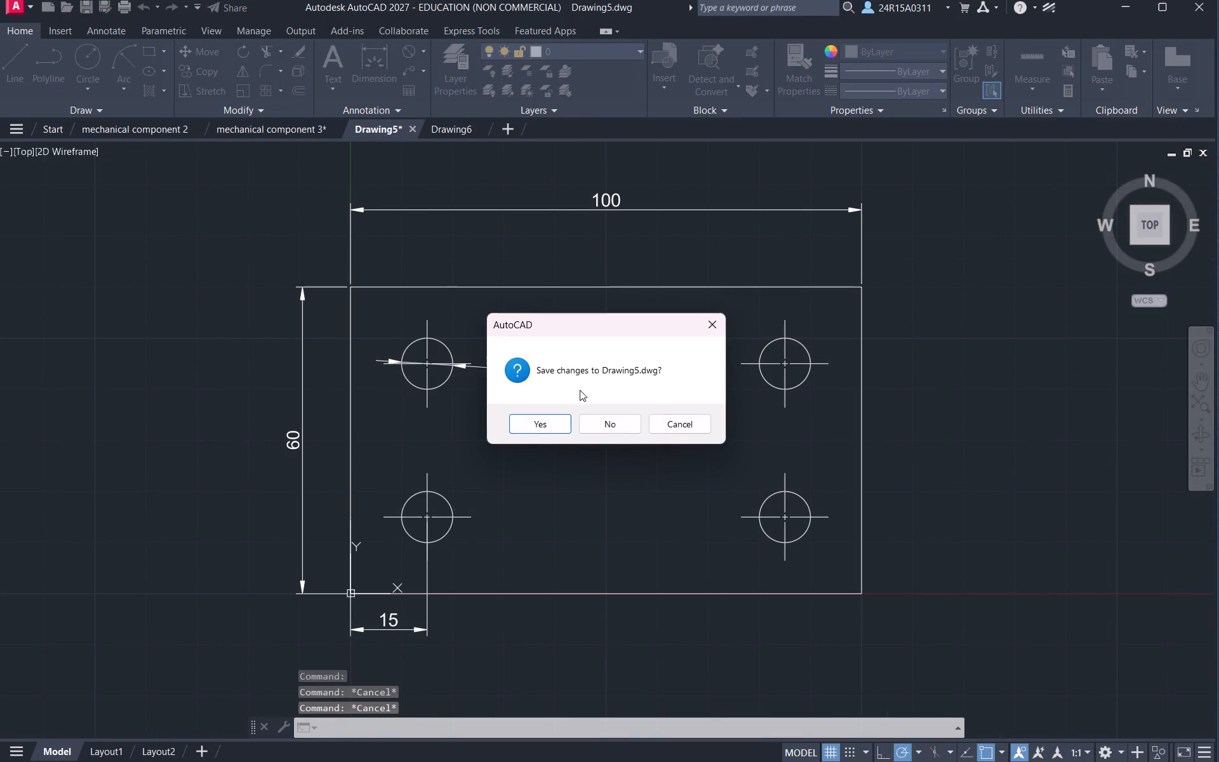
left_click(591, 425)
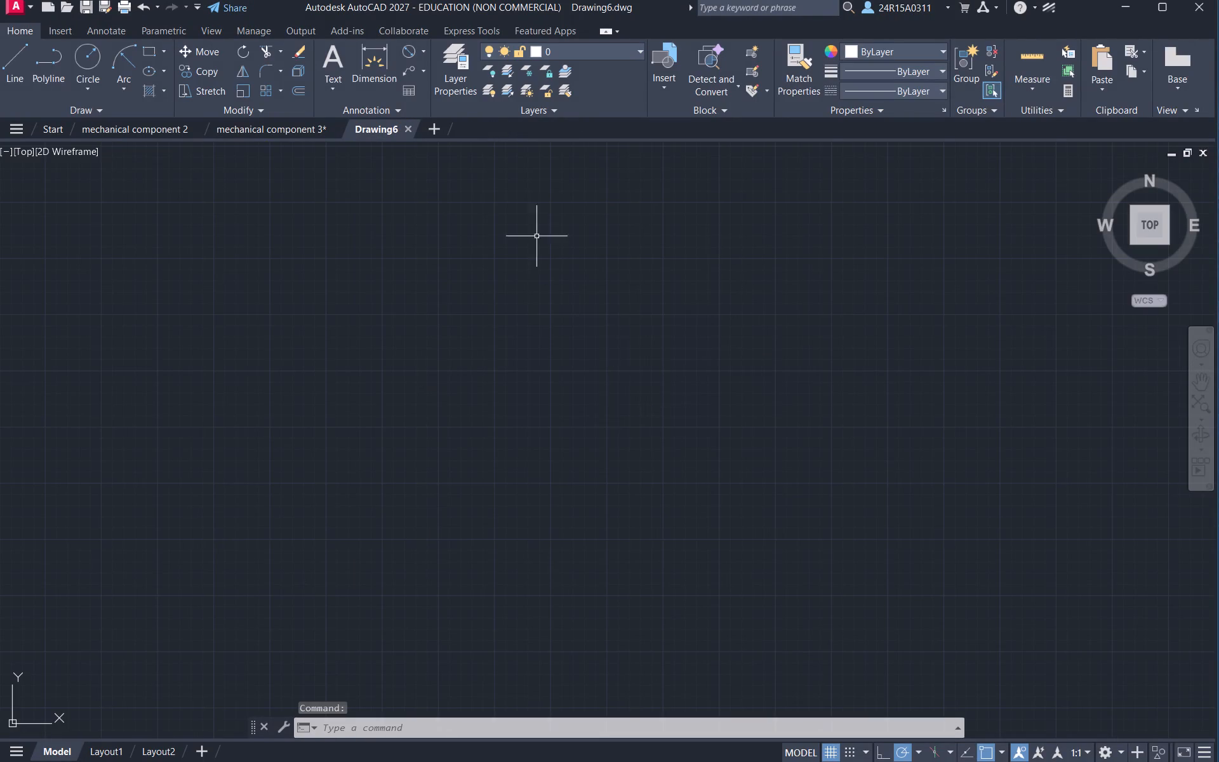
Orient the empty Drawing6 model space to the Top view.
left_click(1141, 221)
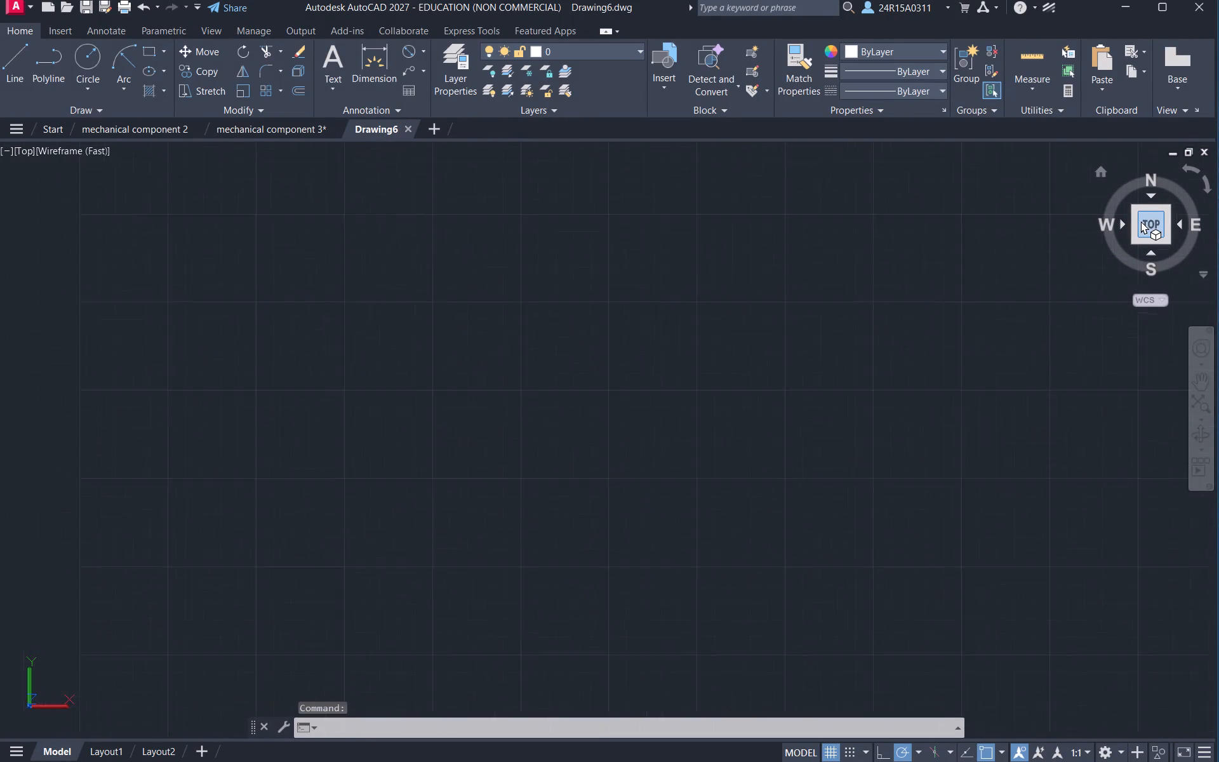
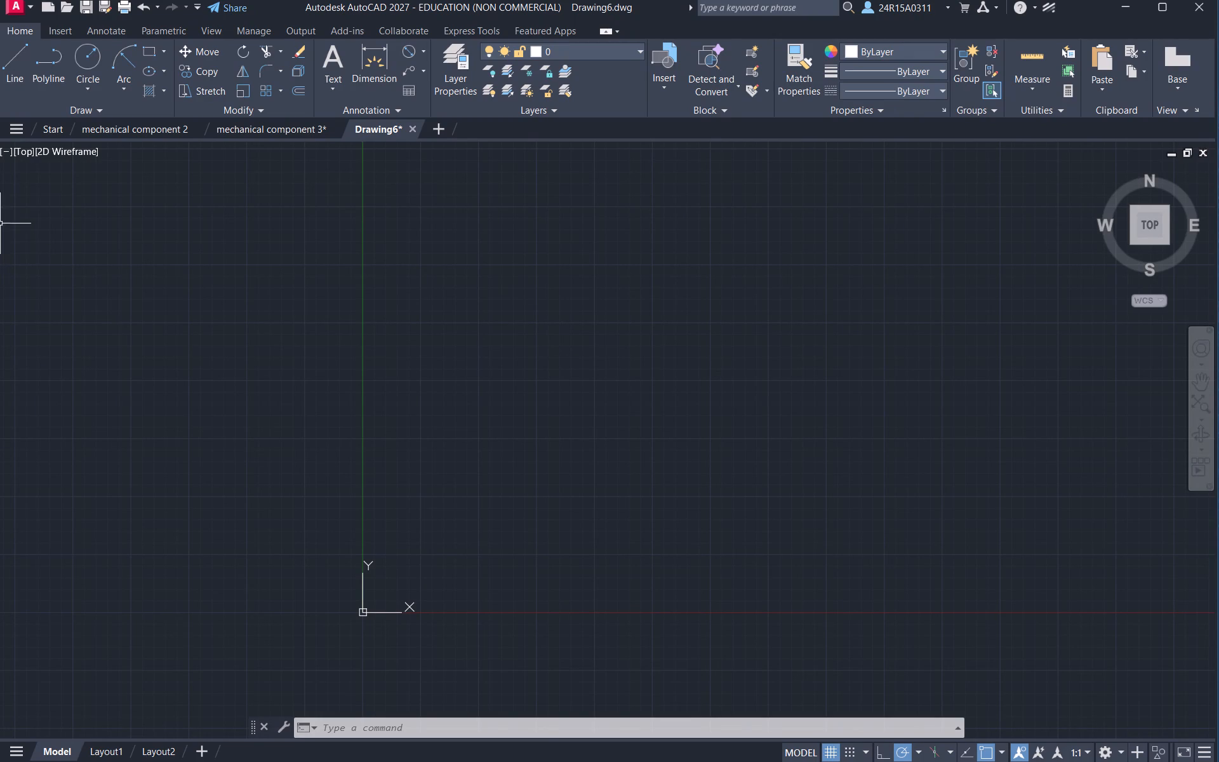
Start a line at the origin, 0,0.
left_click(7, 86)
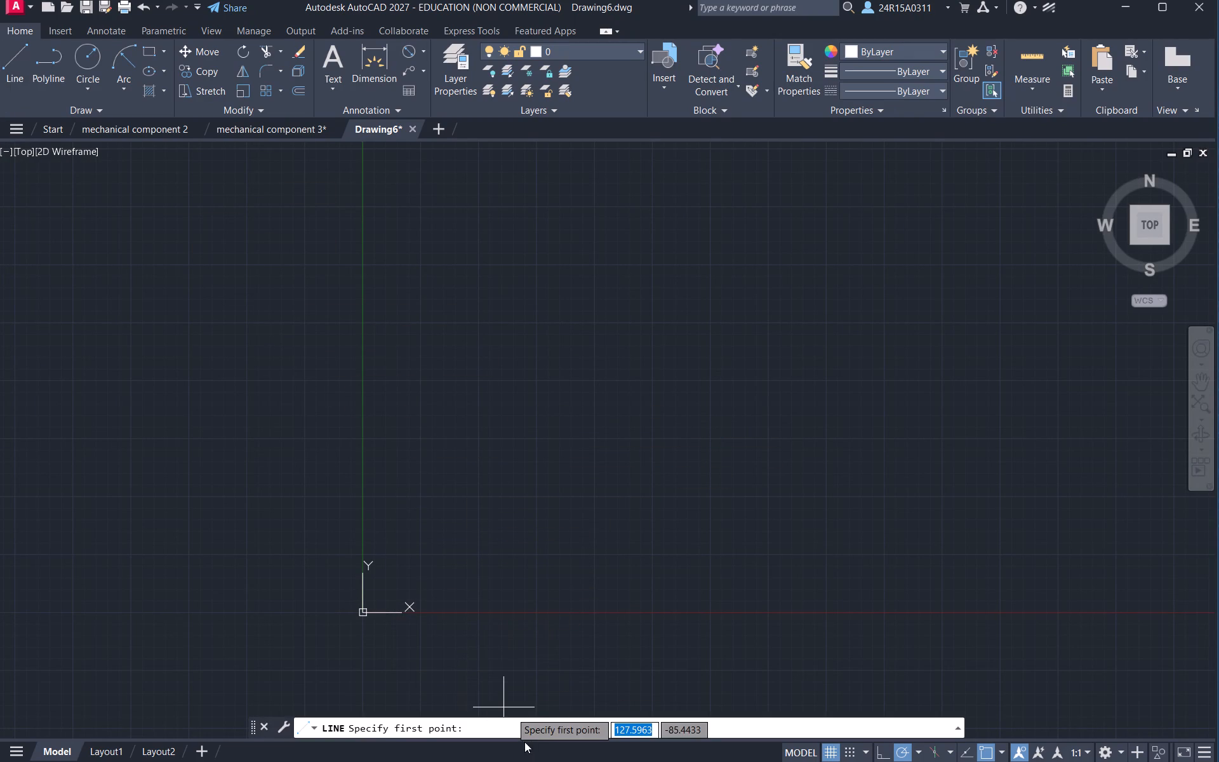
double_click(513, 728)
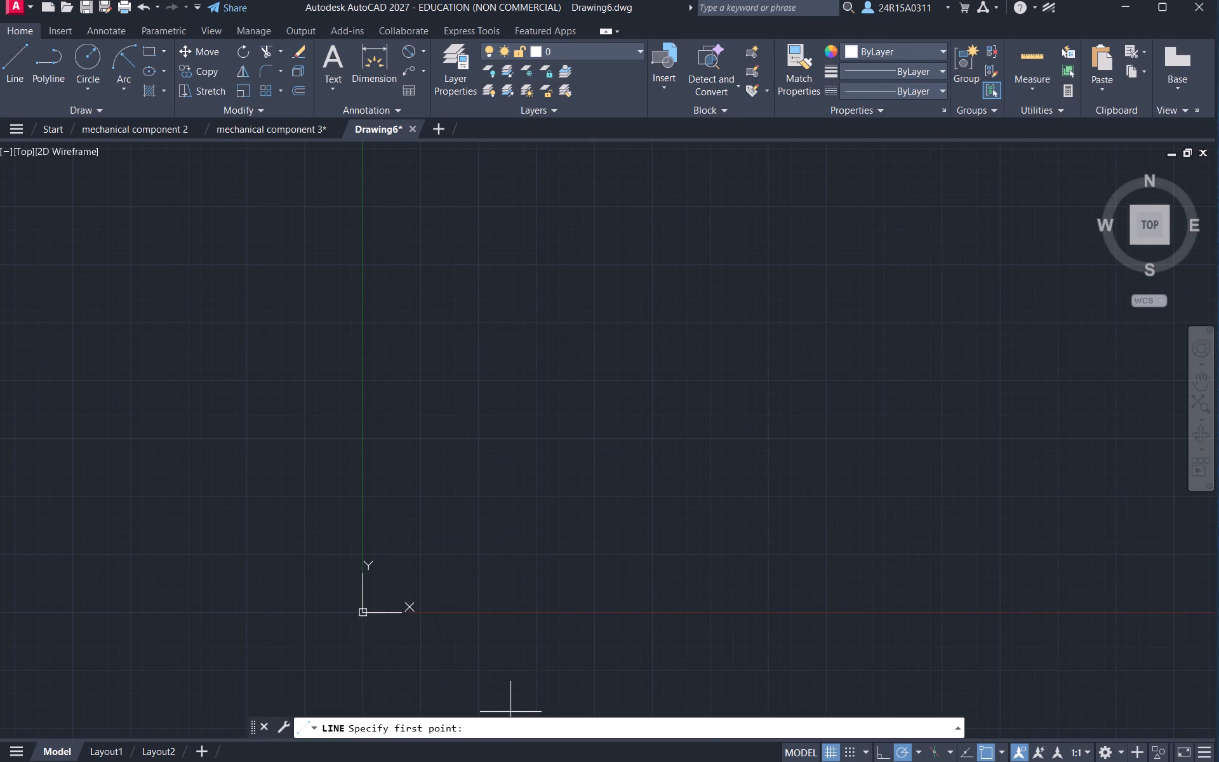
type("0,0")
key("Return")
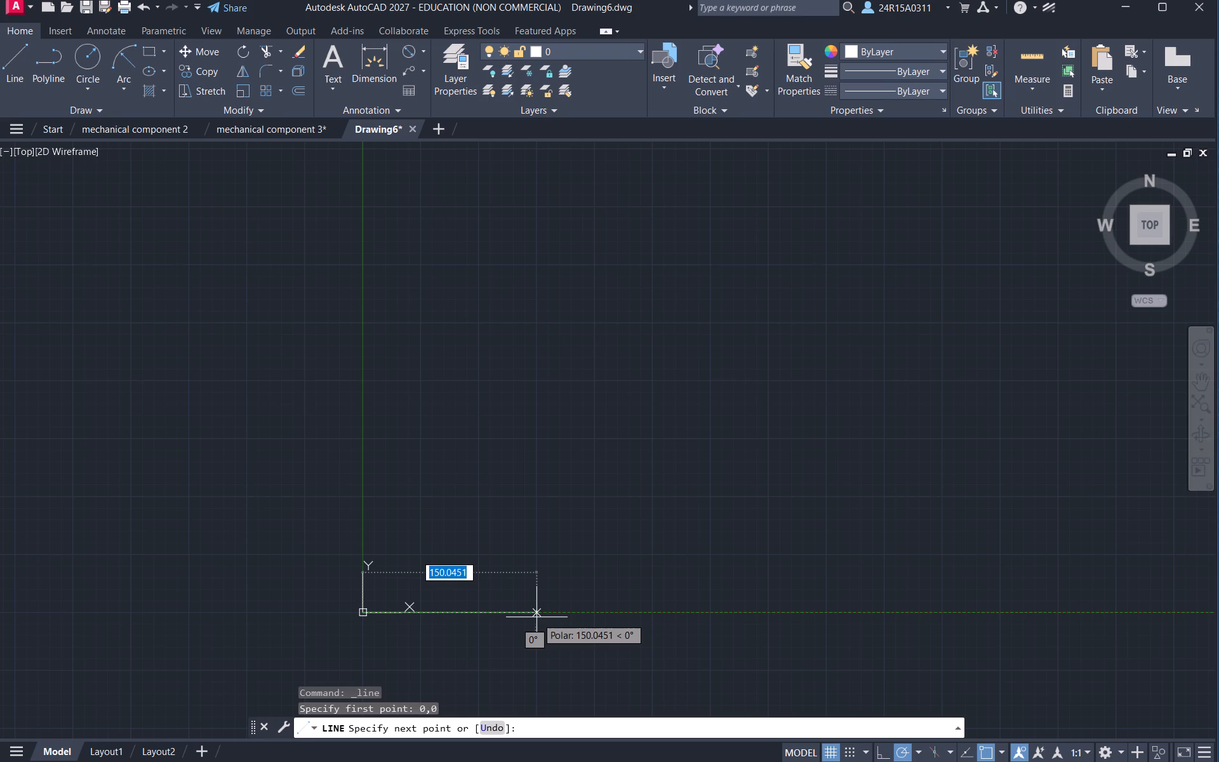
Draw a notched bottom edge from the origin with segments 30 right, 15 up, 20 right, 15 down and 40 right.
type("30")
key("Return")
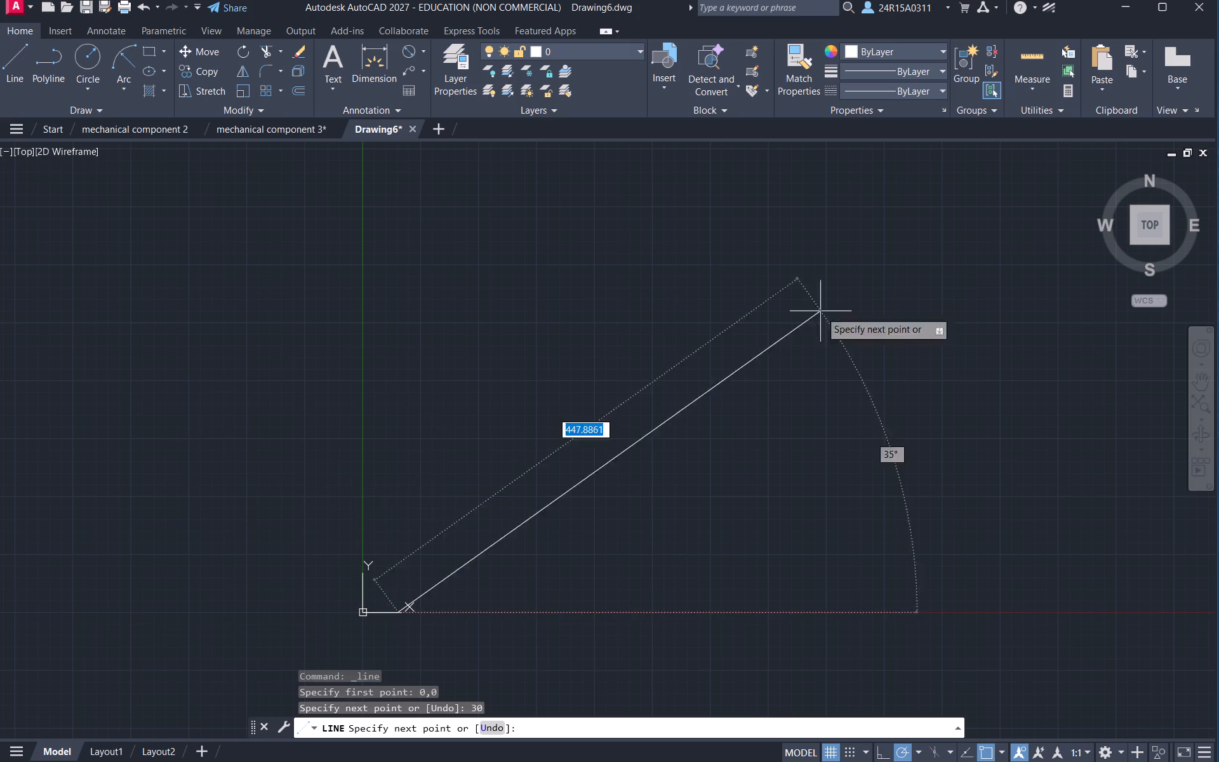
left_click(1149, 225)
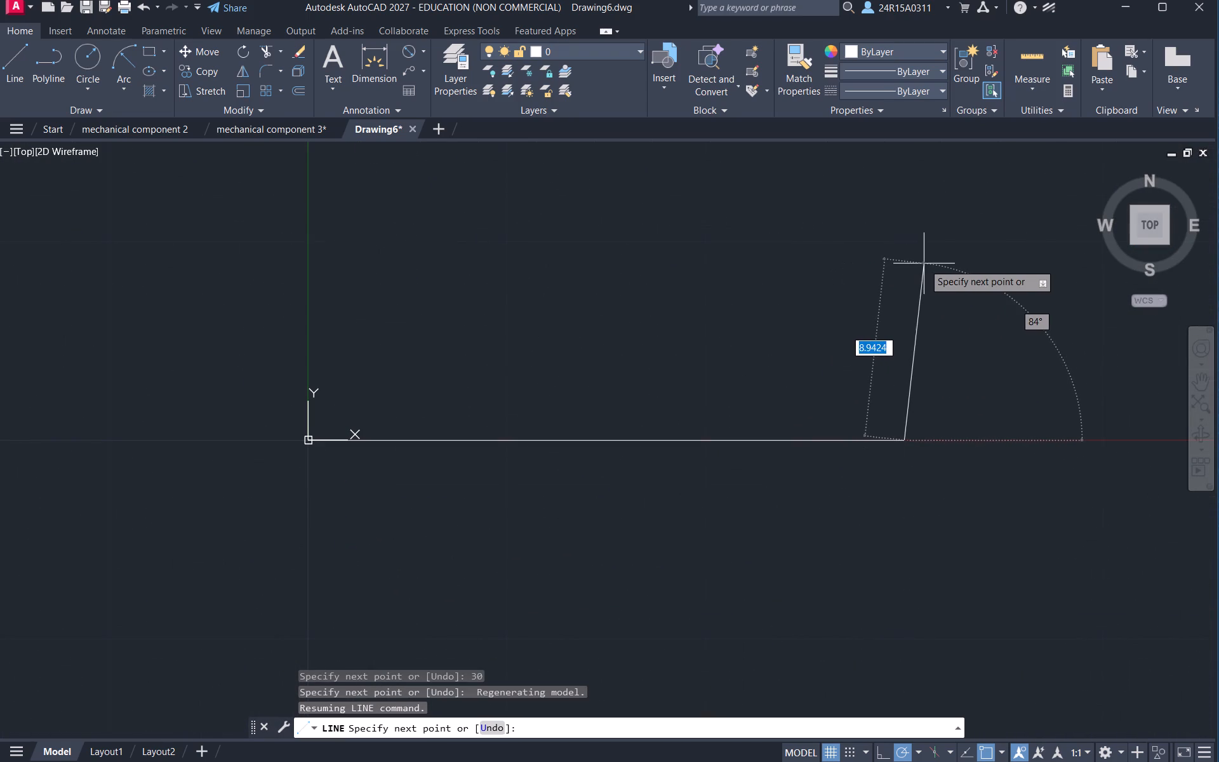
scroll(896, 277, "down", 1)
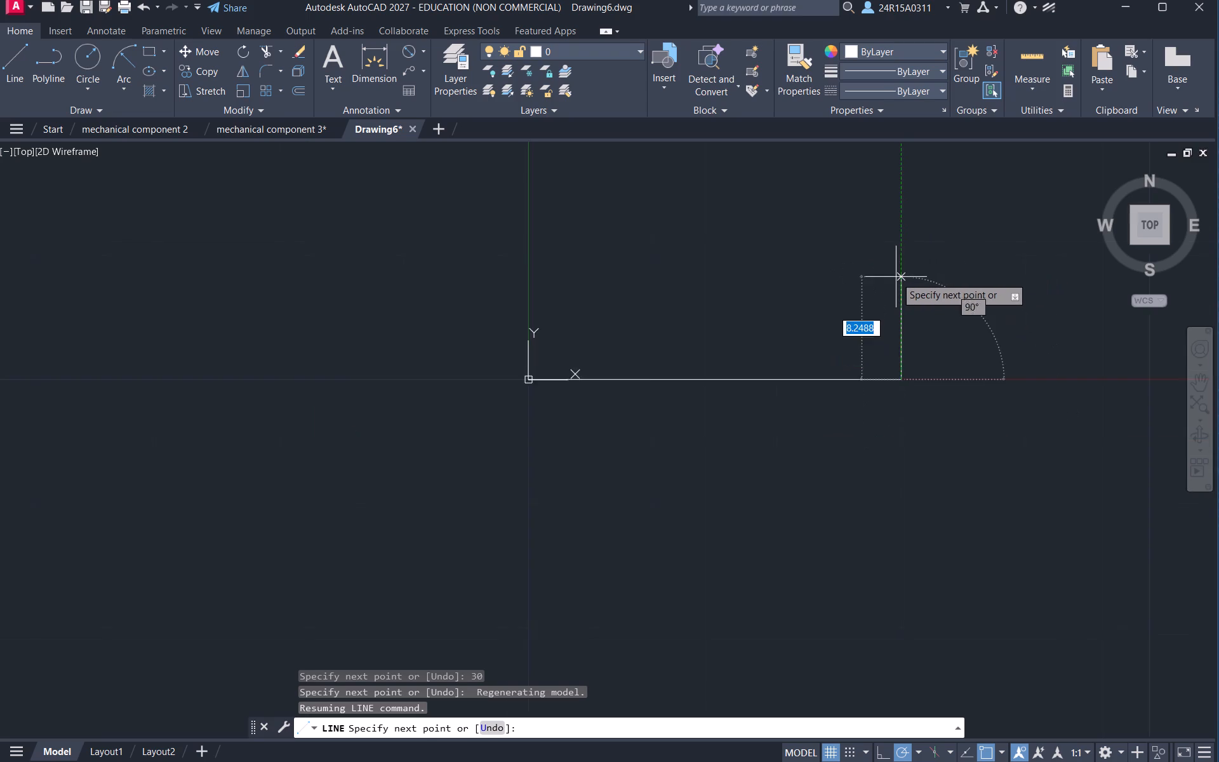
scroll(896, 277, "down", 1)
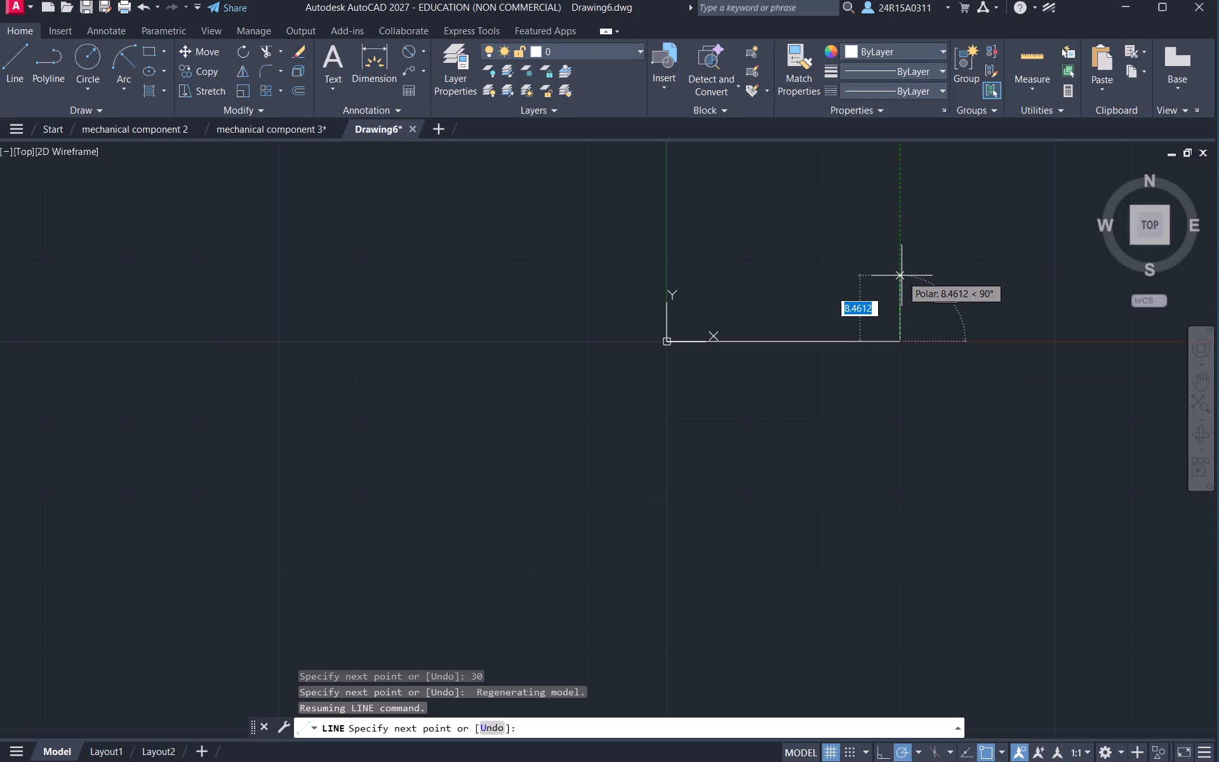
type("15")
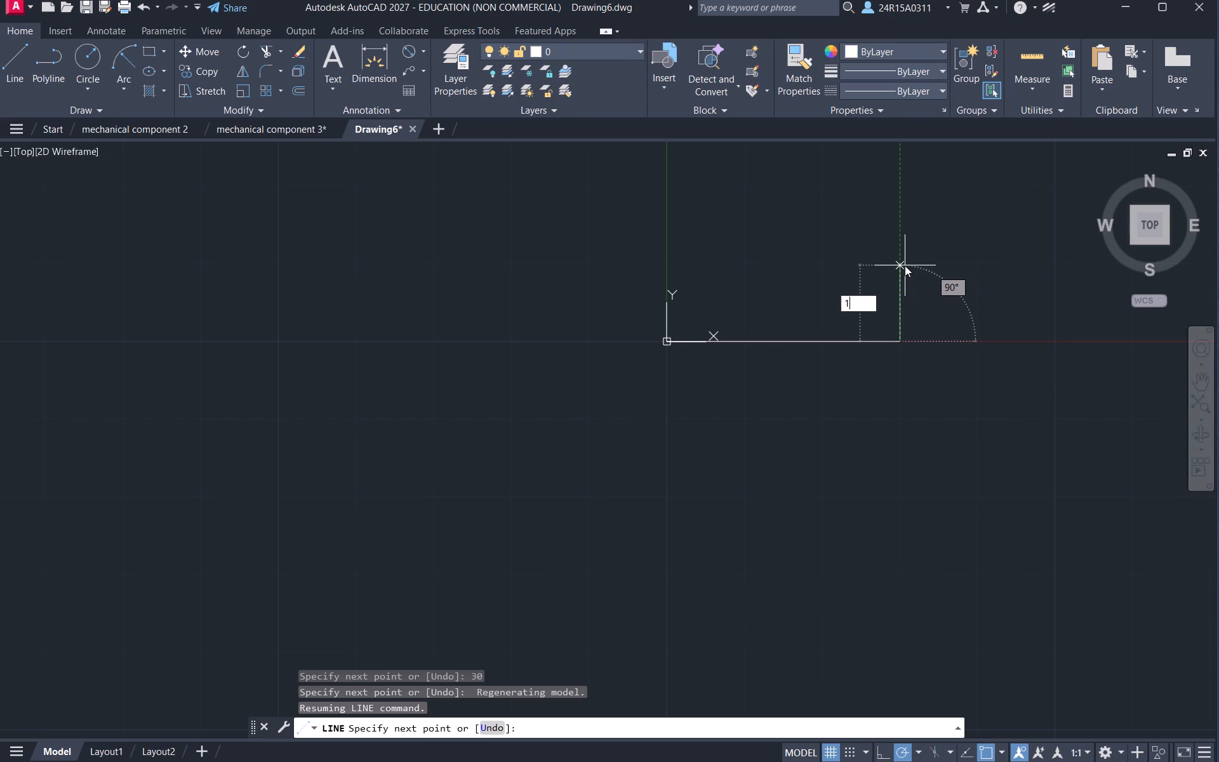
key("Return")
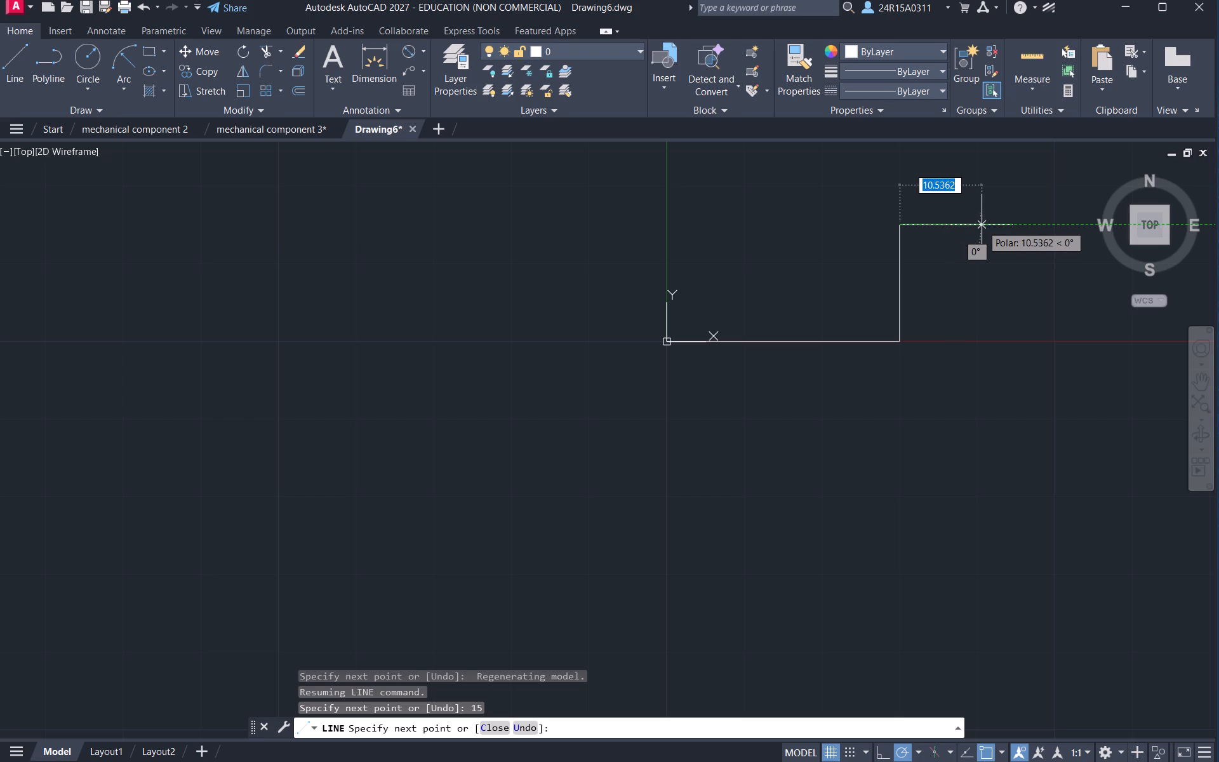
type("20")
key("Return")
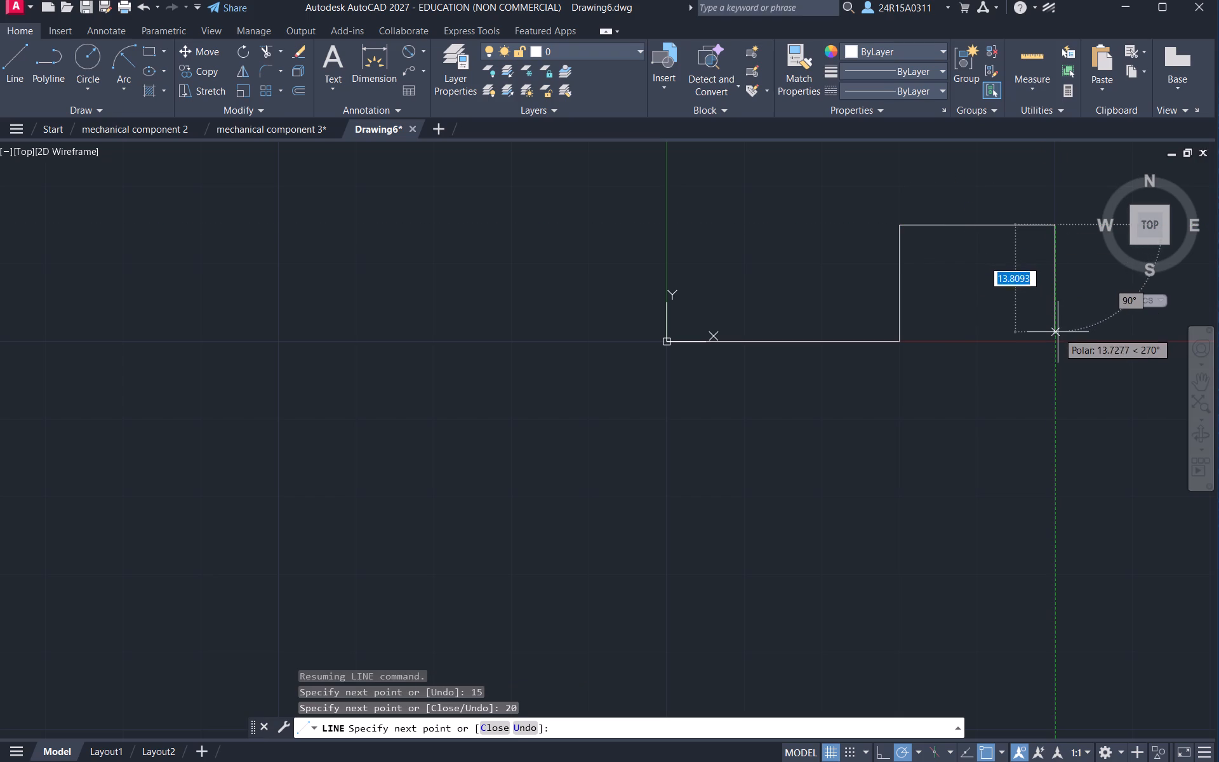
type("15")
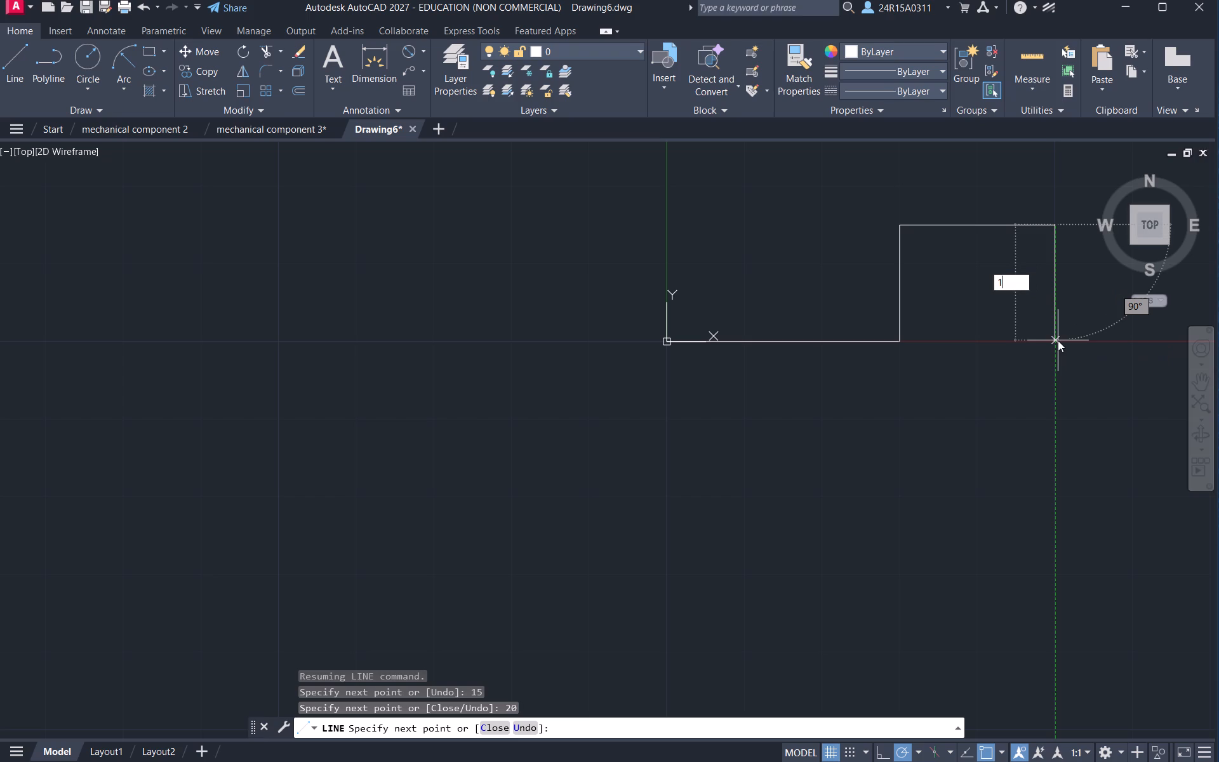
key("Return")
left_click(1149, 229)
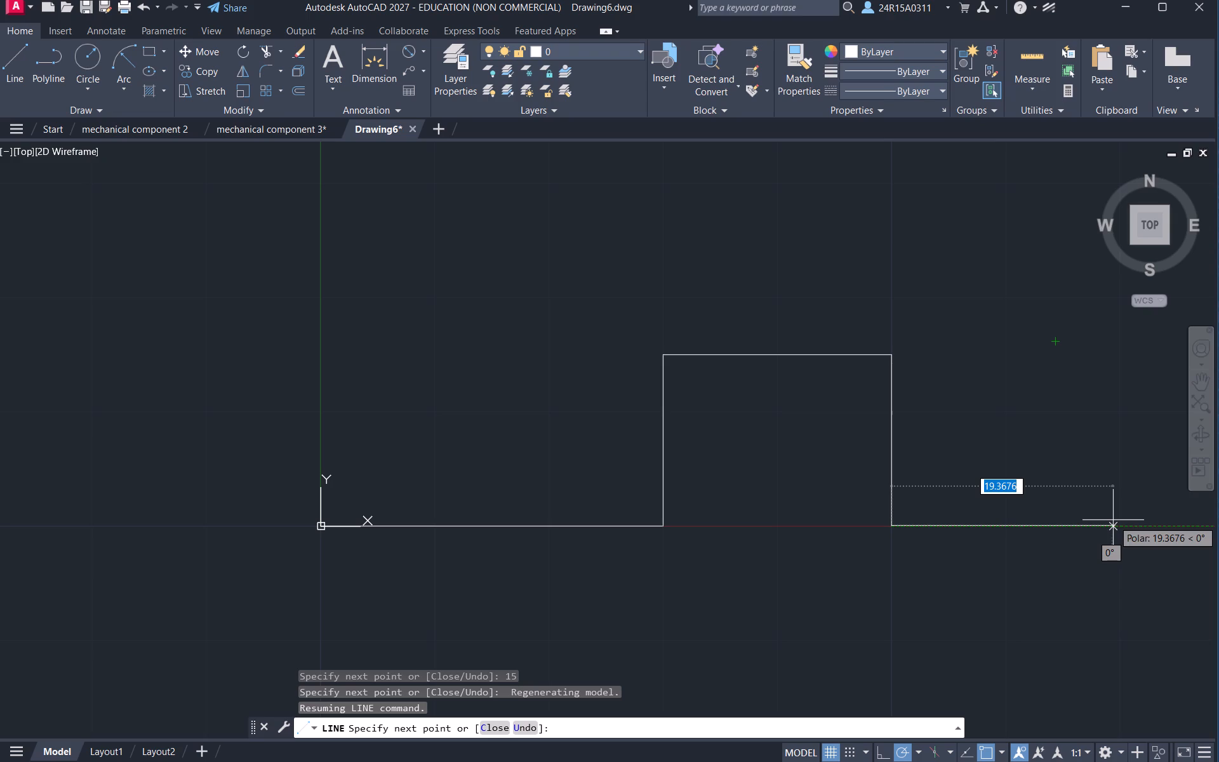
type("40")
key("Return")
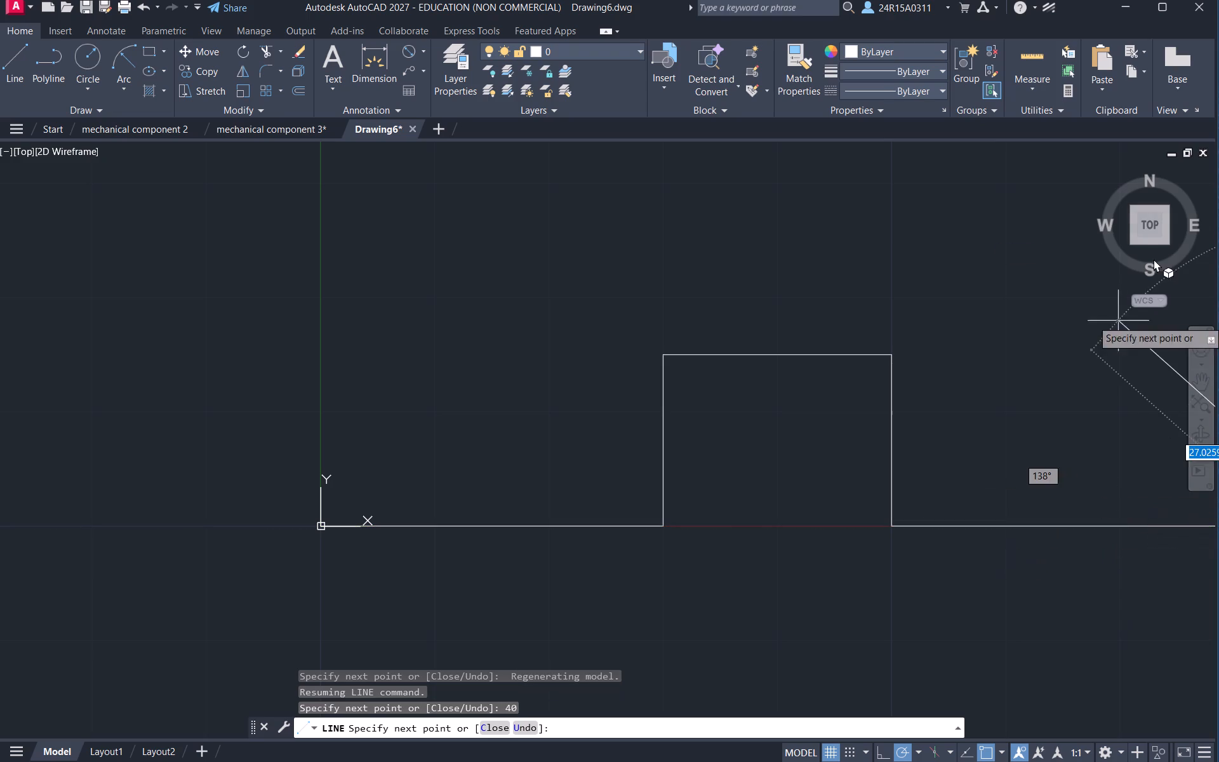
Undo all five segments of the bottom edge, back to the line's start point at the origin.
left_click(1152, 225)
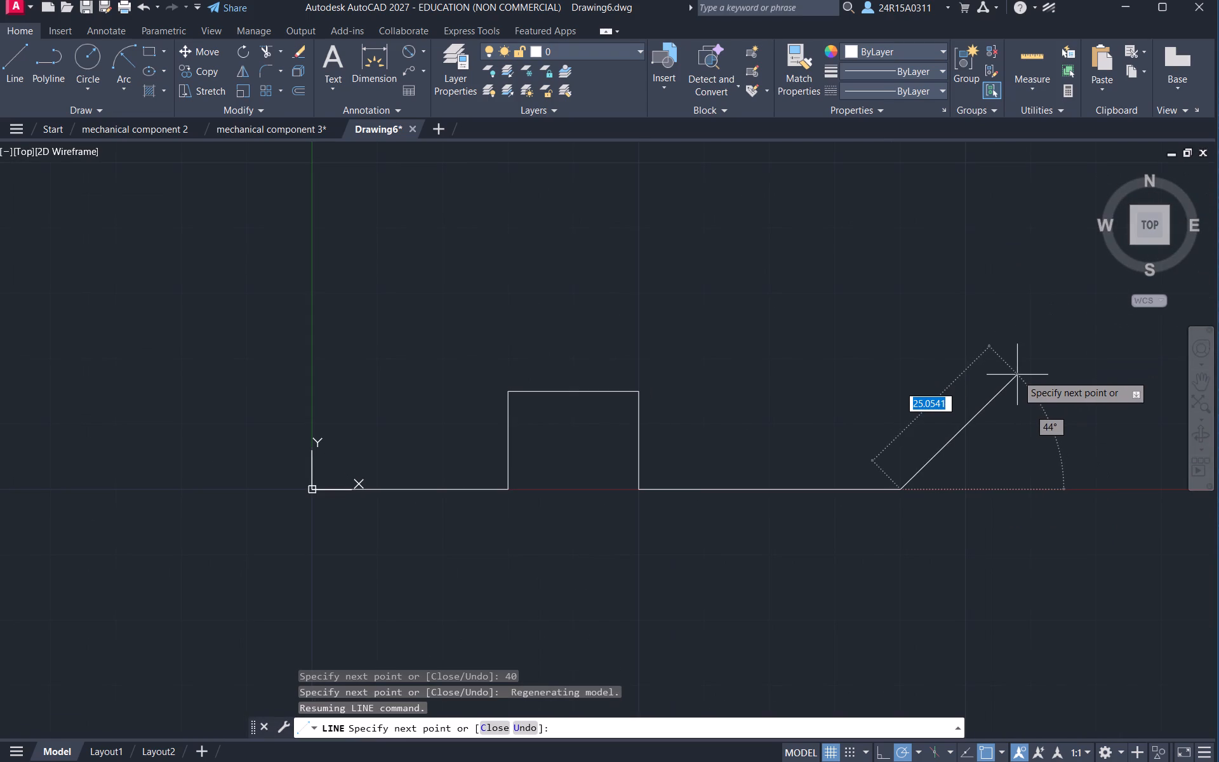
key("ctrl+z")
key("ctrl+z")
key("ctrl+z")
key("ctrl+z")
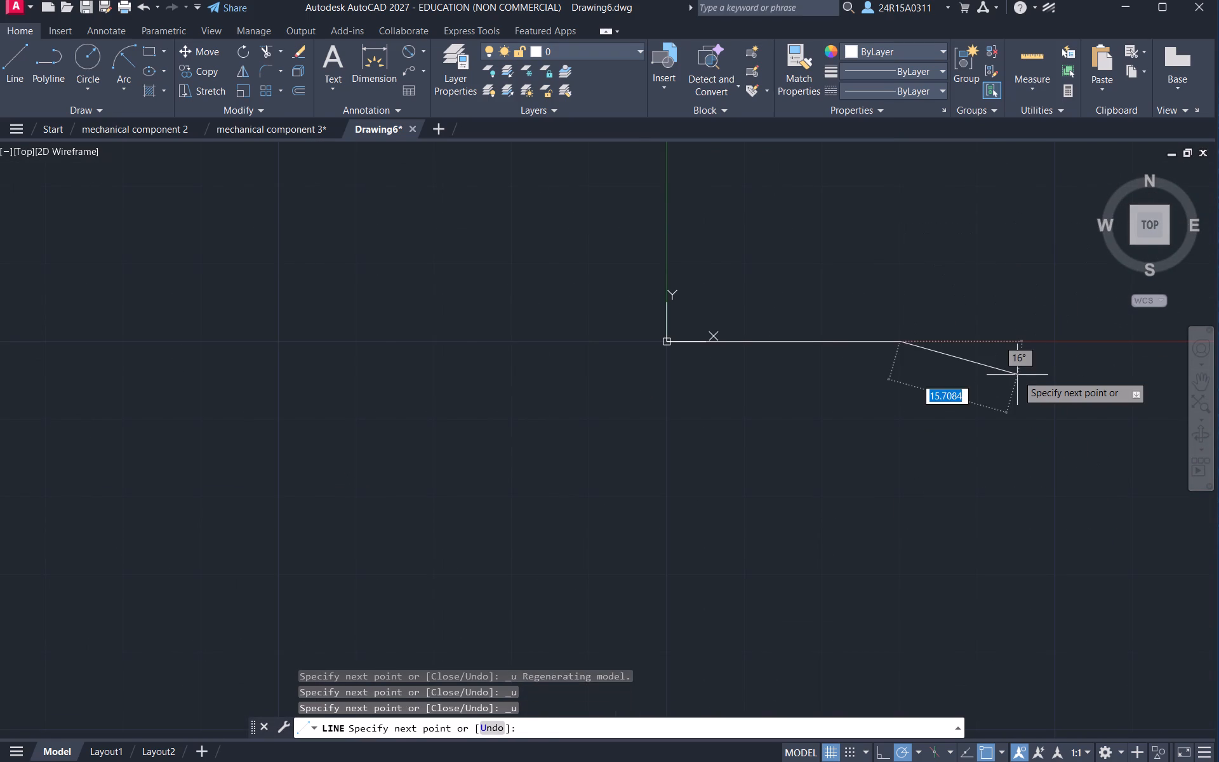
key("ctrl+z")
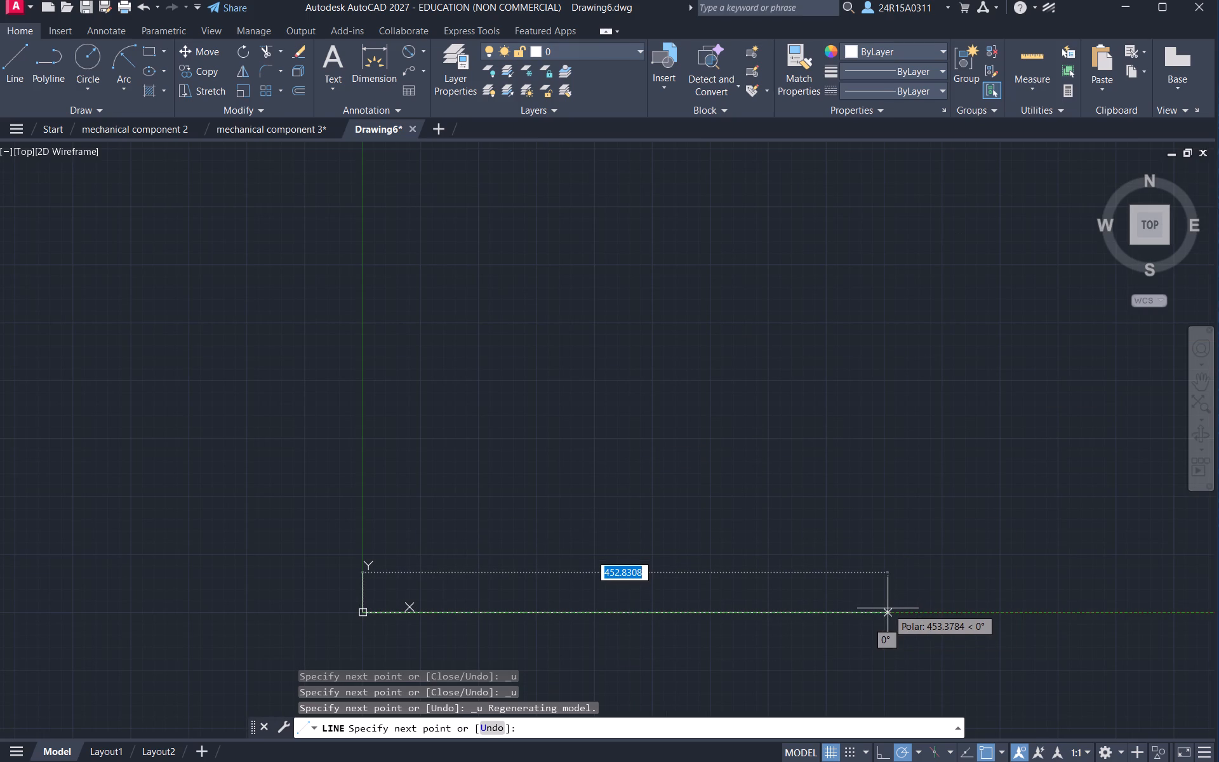
Draw the notched bottom edge from the origin: 40 right, 15 up, 20 right, then with Ortho on, 15 down and 40 right.
type("40")
key("Return")
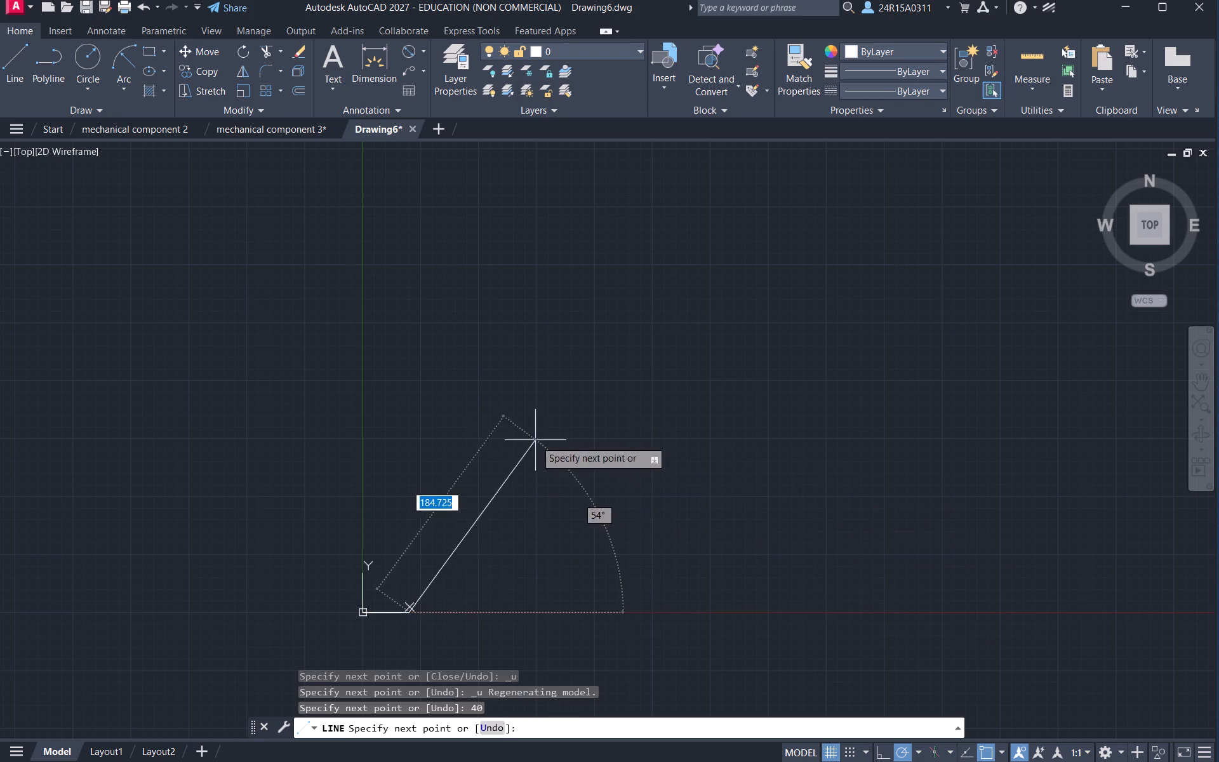
double_click(1149, 226)
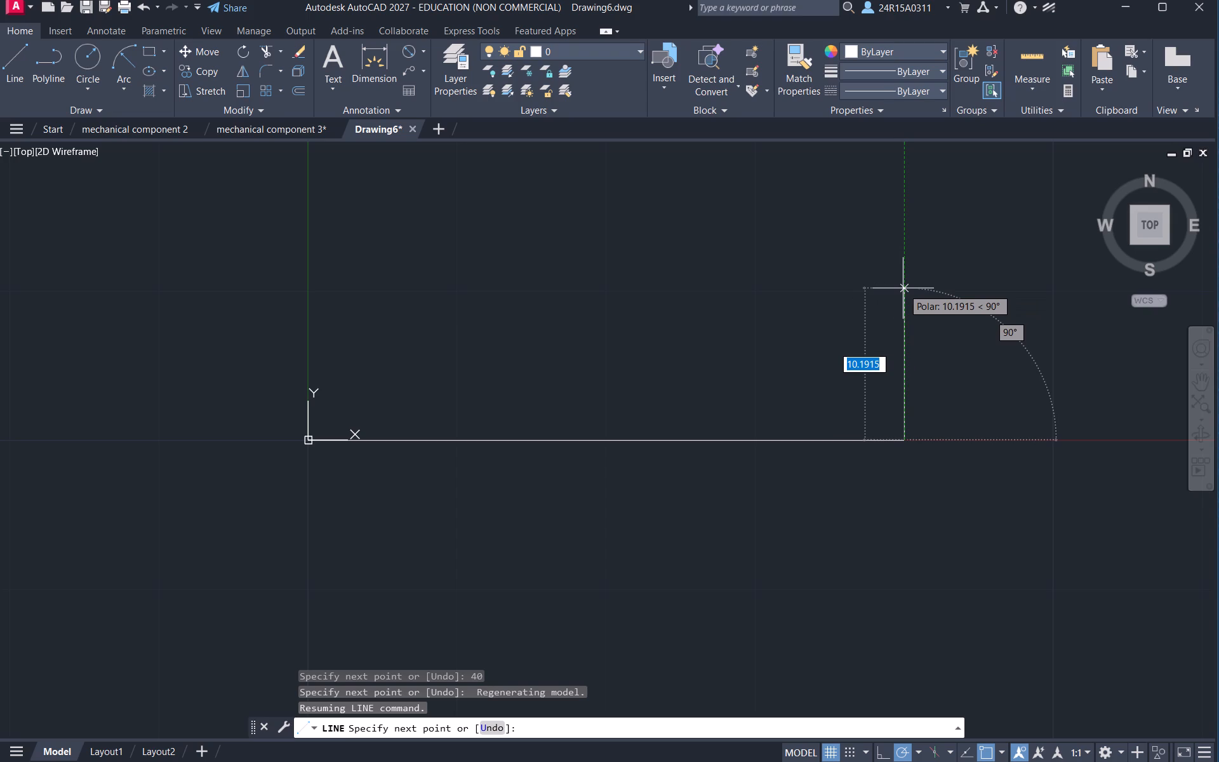
type("15")
key("Return")
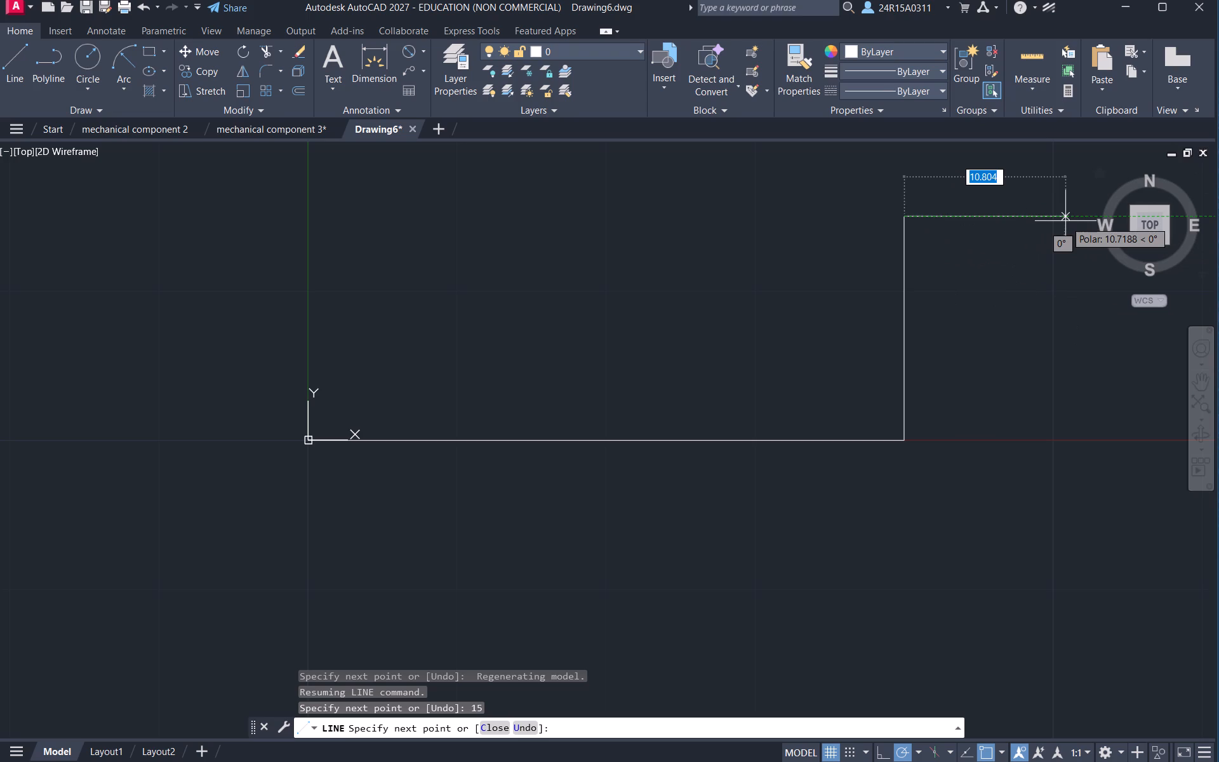
type("20")
key("Return")
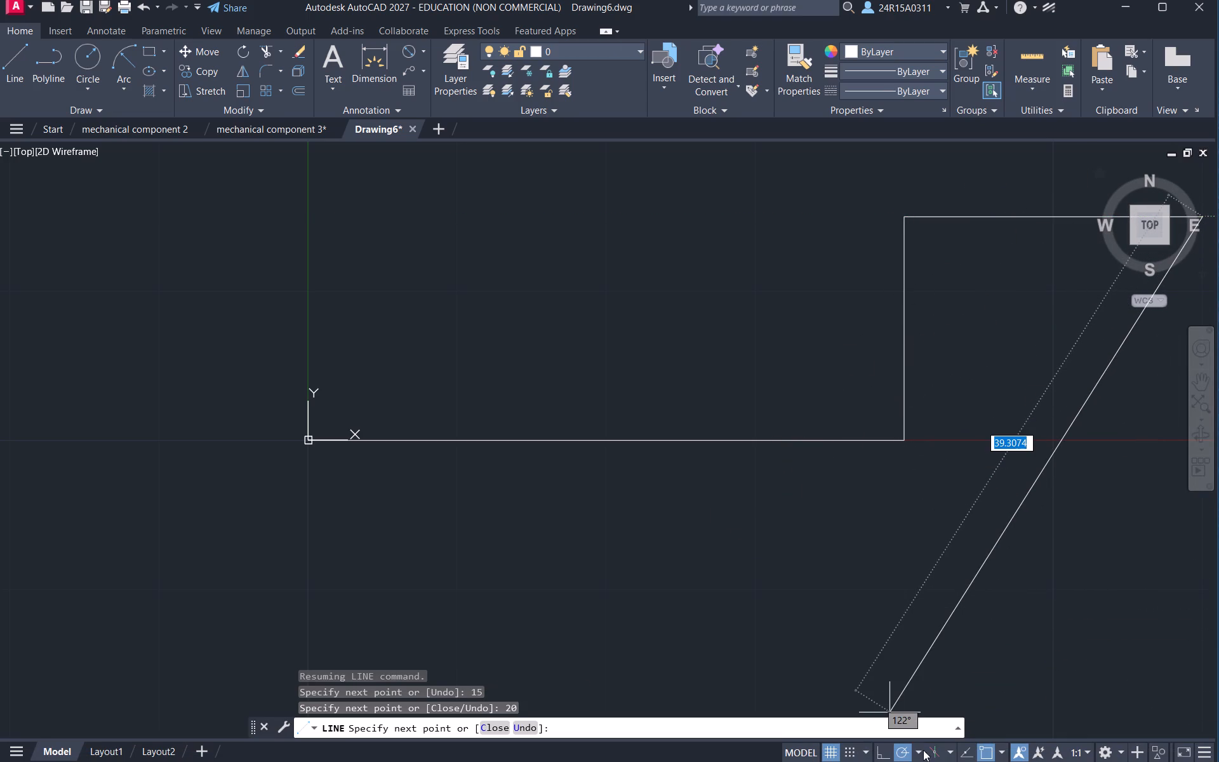
double_click(889, 751)
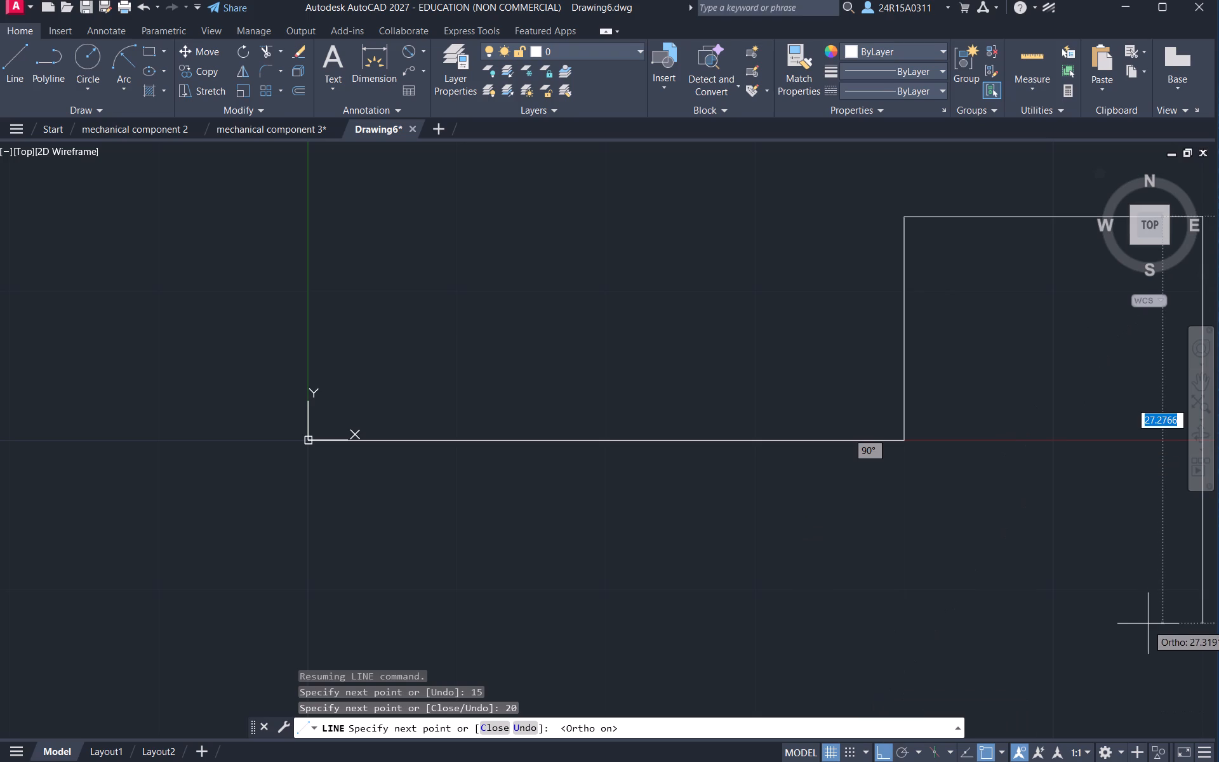
type("15")
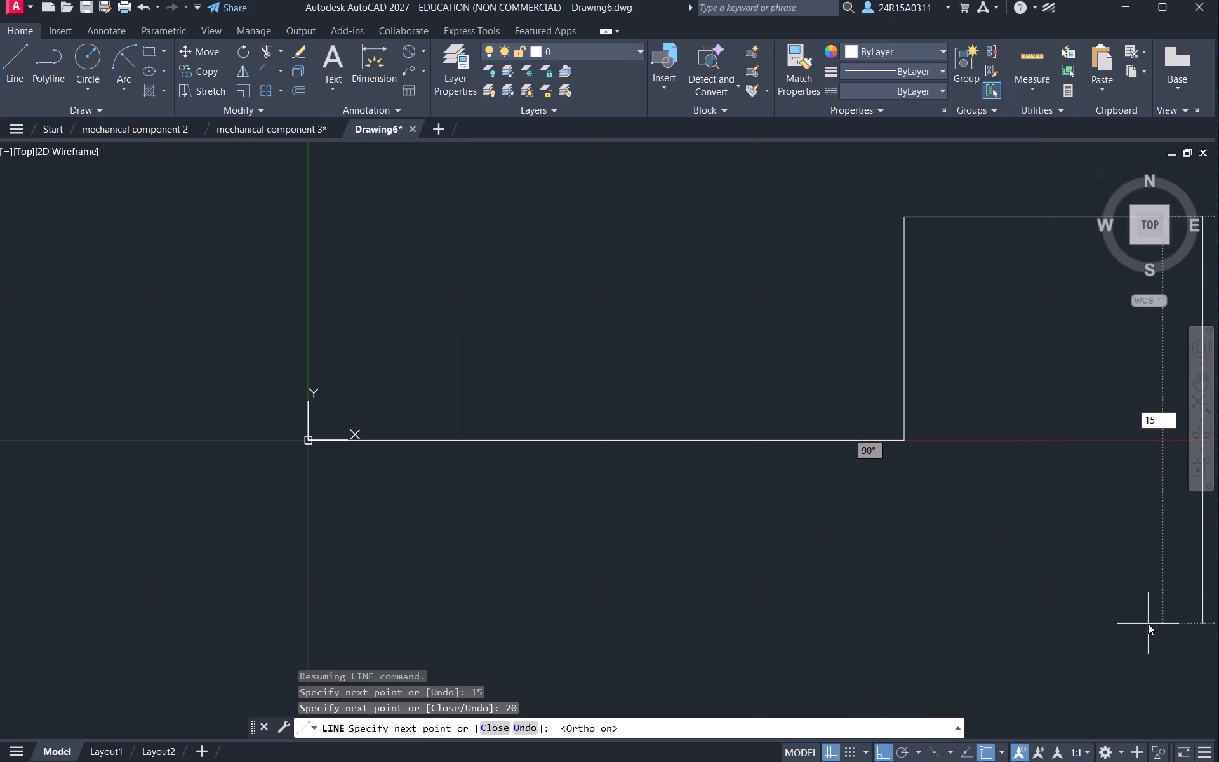
key("Return")
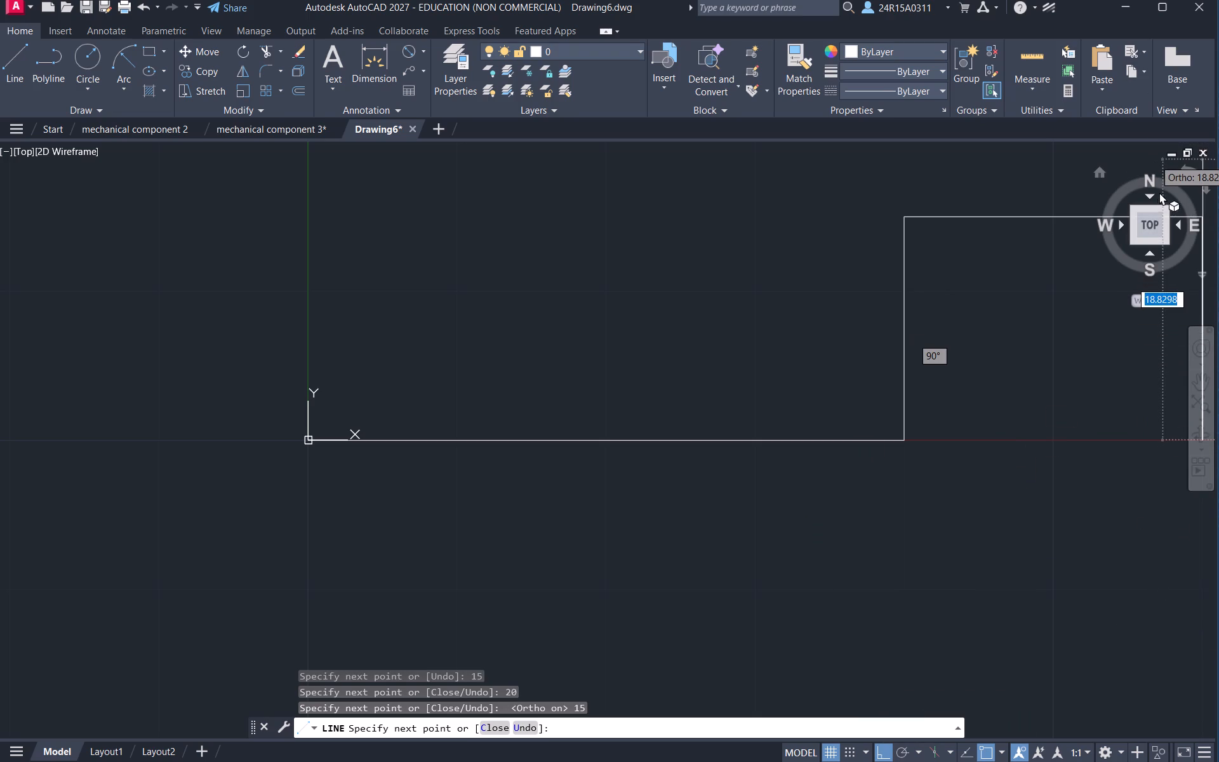
left_click(1150, 222)
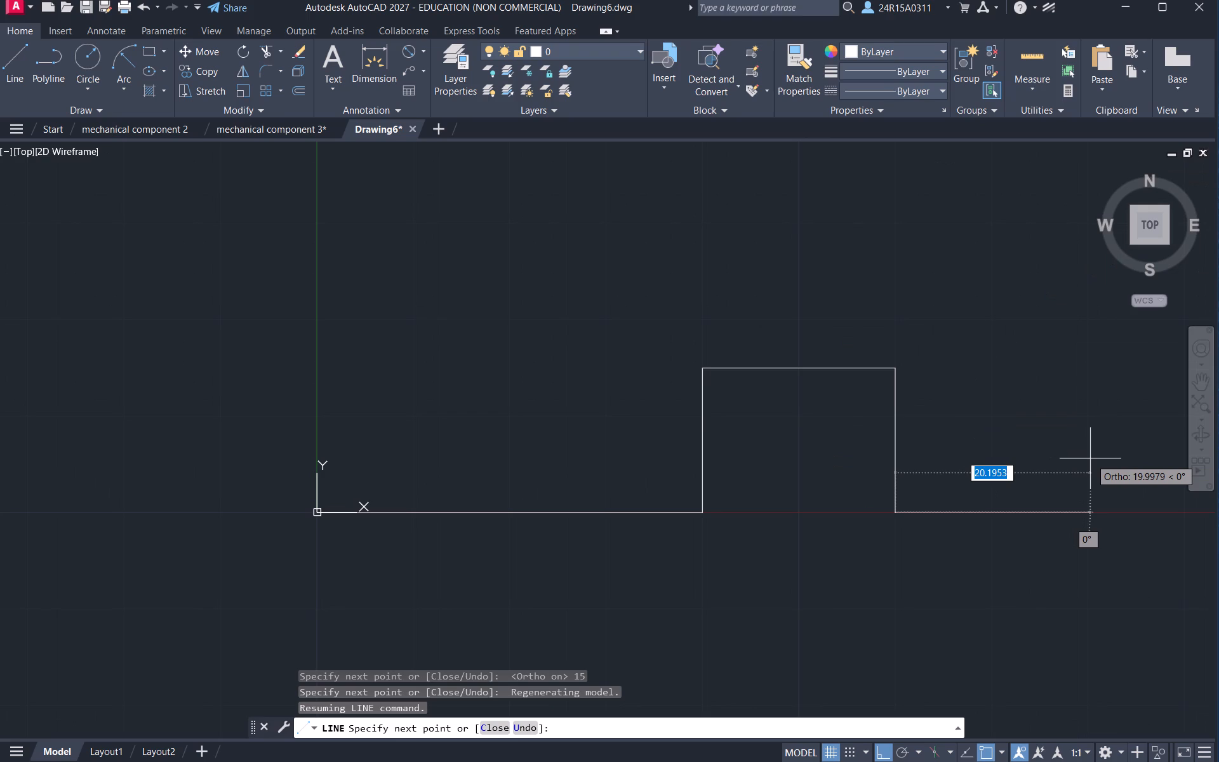
type("40")
key("Return")
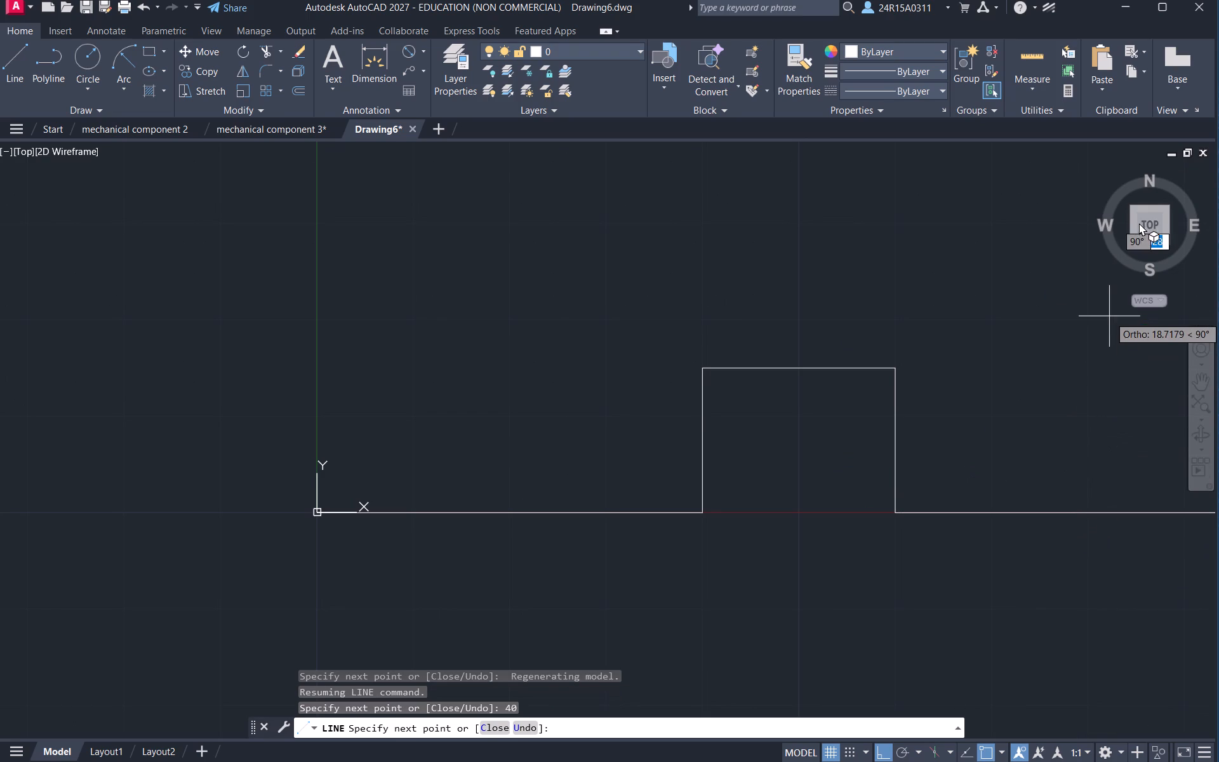
Continue the outline up the right side with an inward notch: 30 up, 15 left, 20 up, 15 right and 30 up.
left_click(1147, 222)
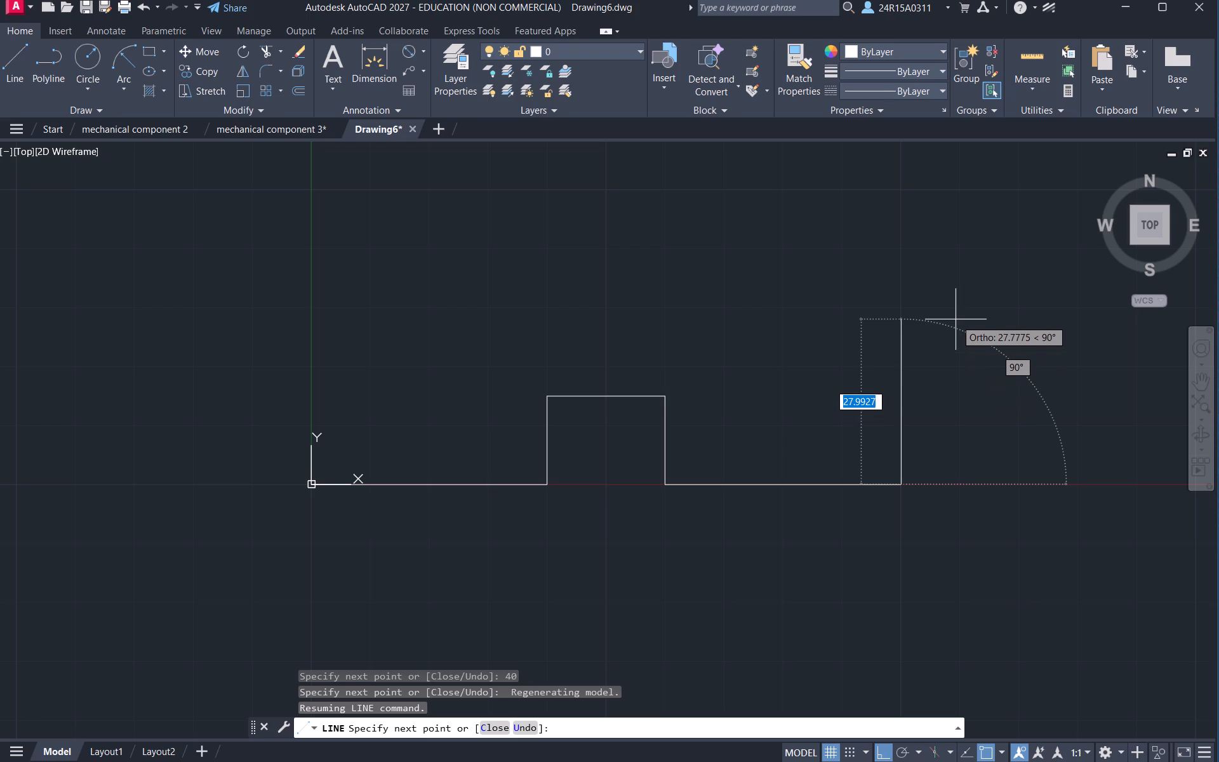
type("30")
key("Return")
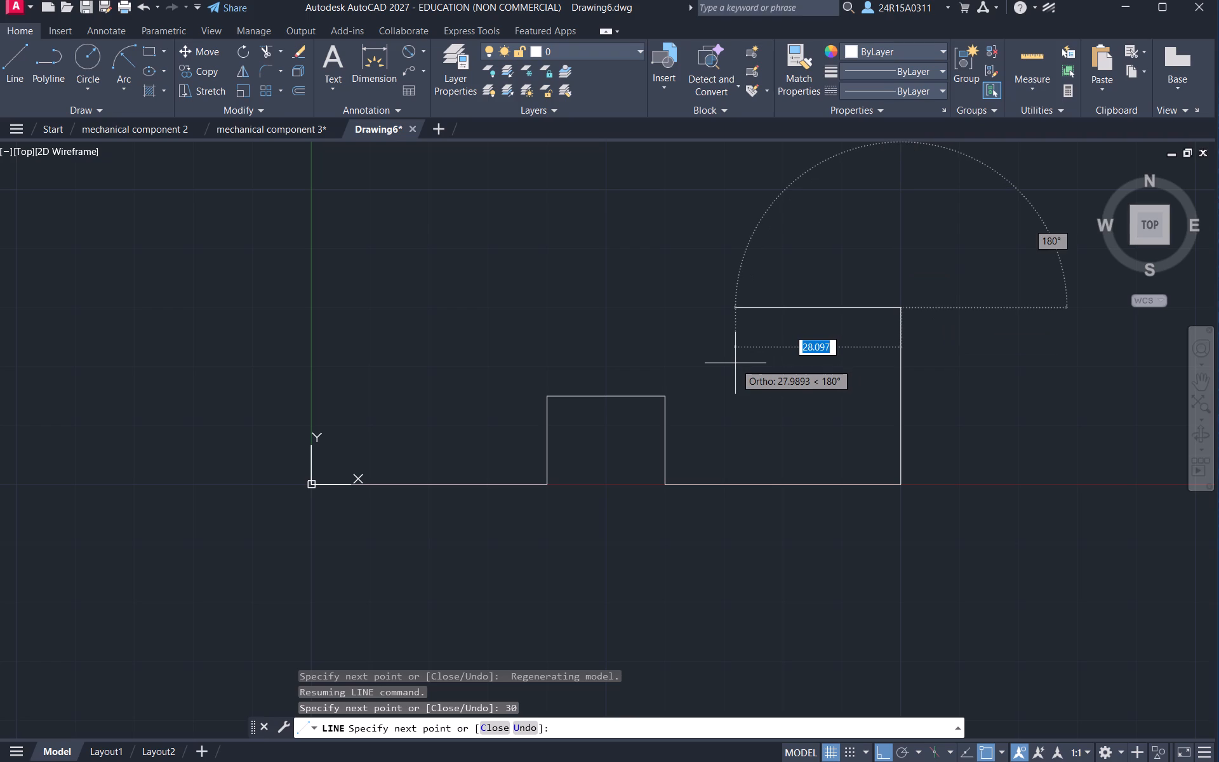
type("15")
key("Return")
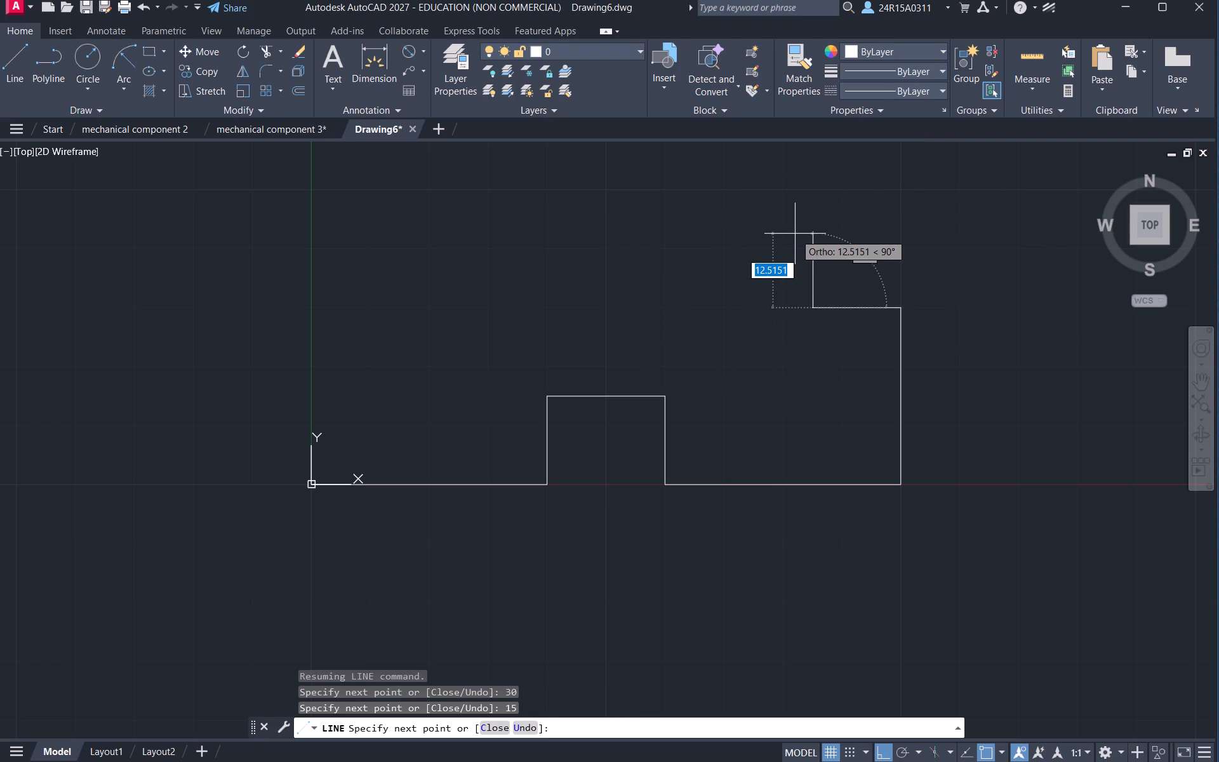
type("20")
key("Return")
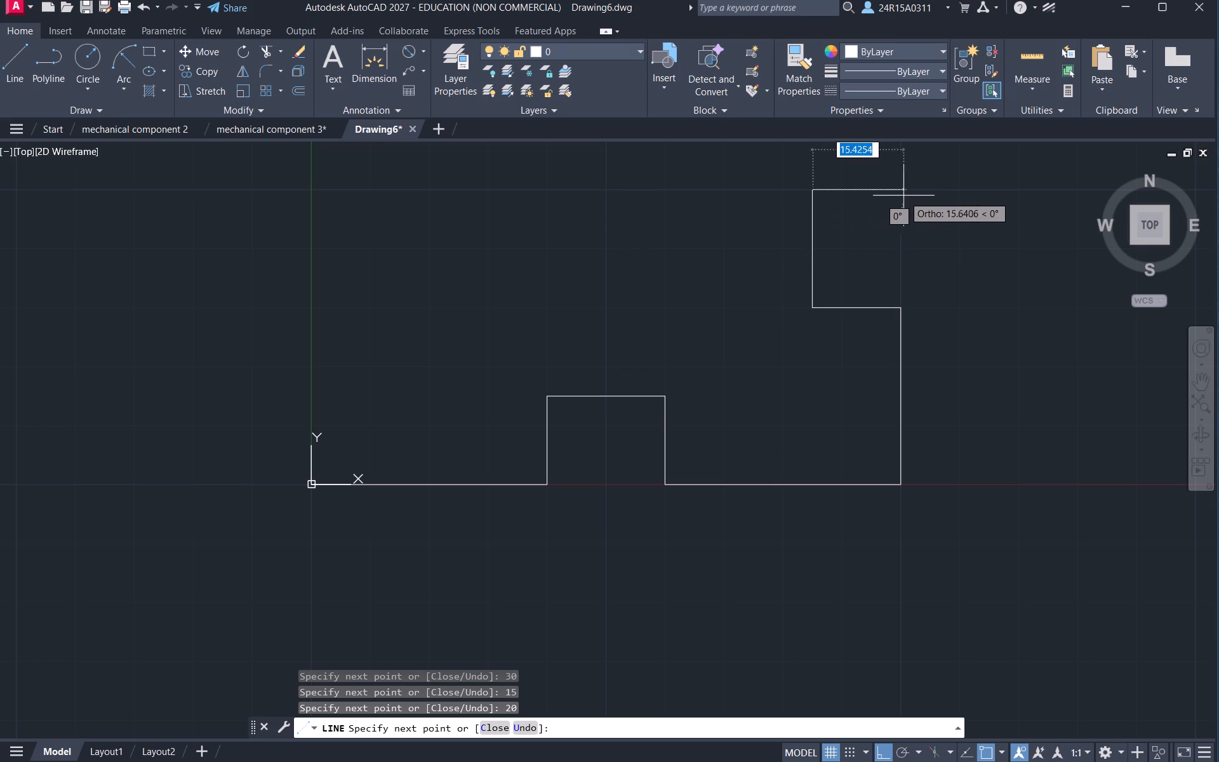
type("15")
key("Return")
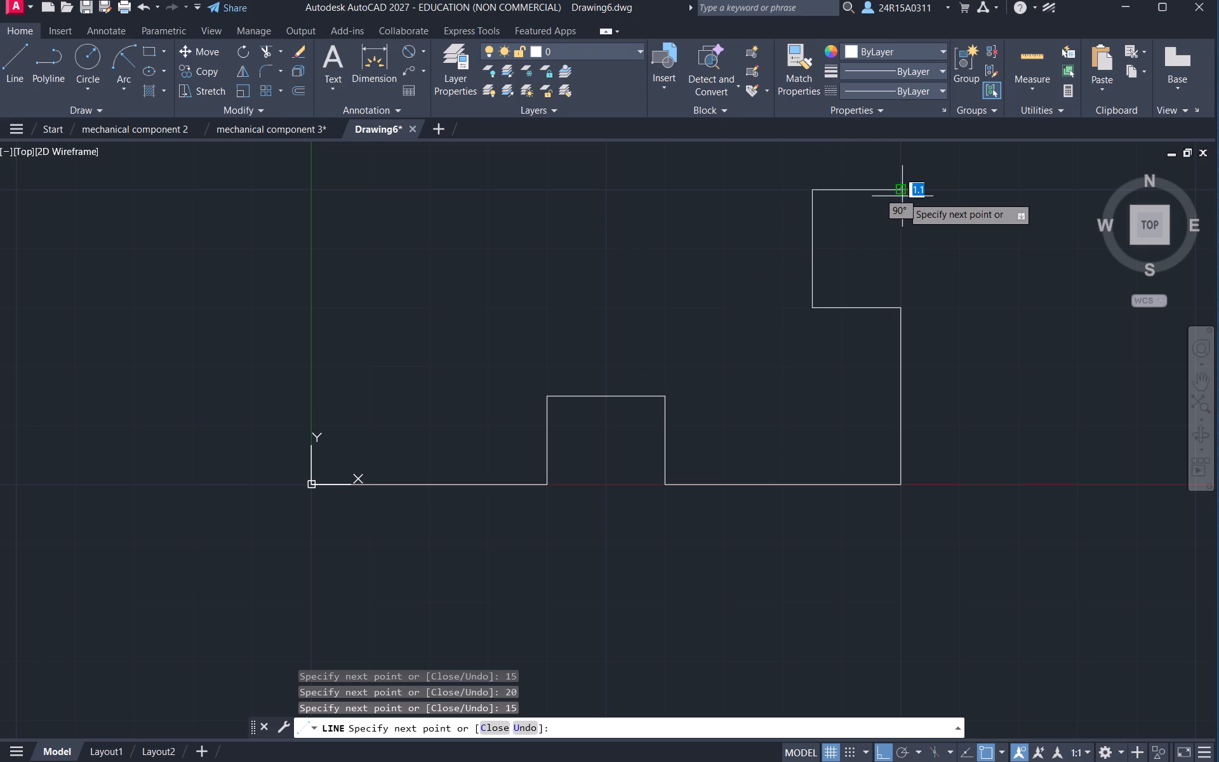
double_click(1143, 220)
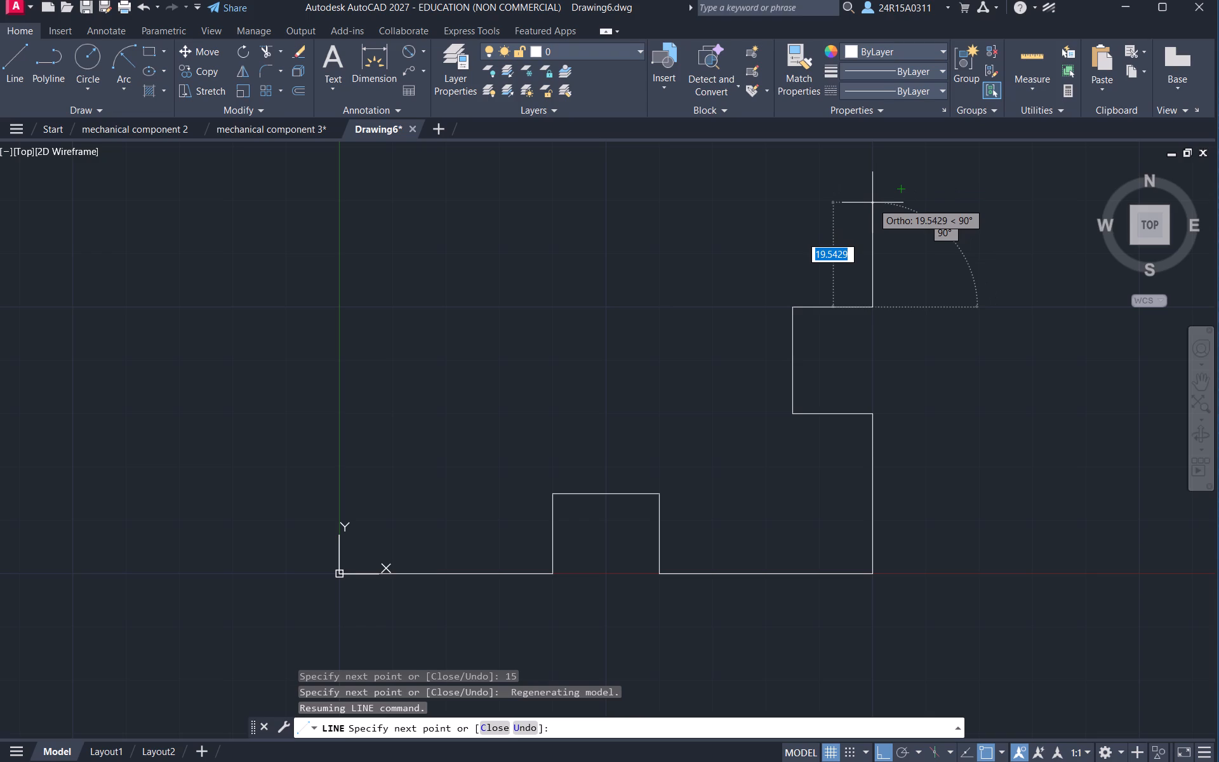
type("30")
key("Return")
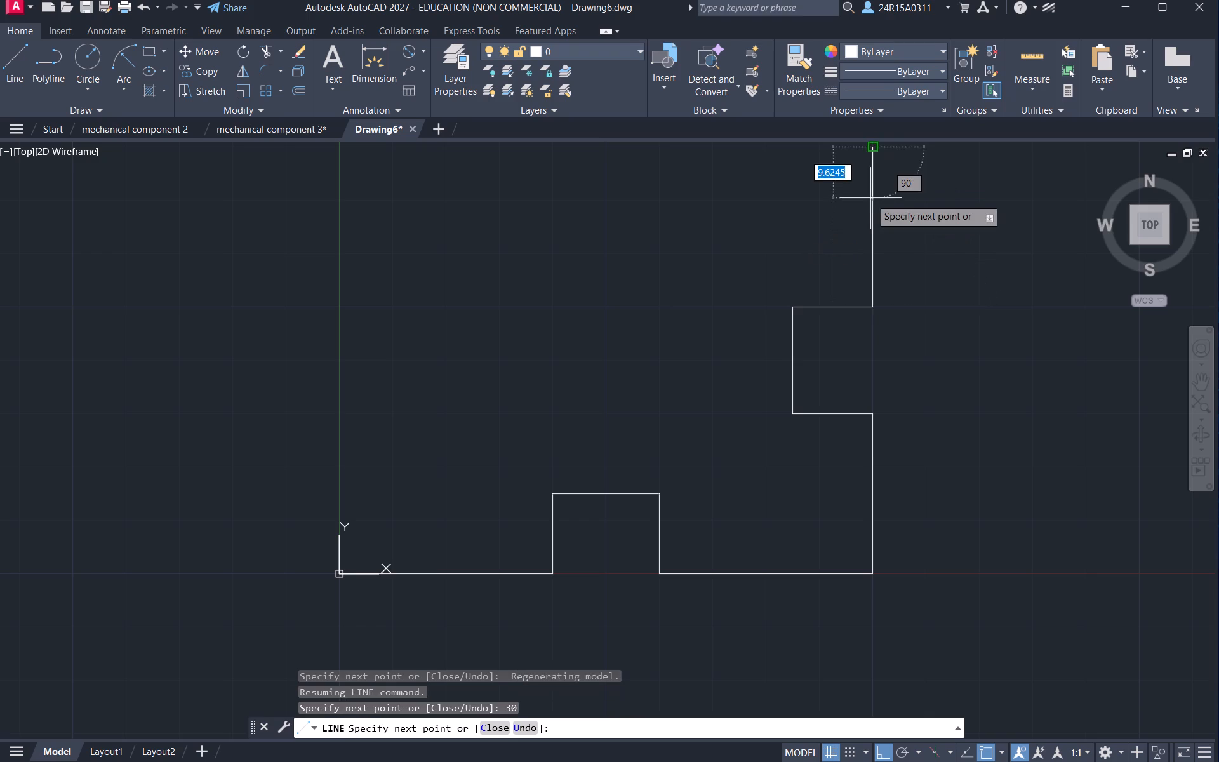
Continue the outline along the top edge with an inward notch: 40 left, 15 down, 20 left, 15 up and 40 left.
double_click(1142, 218)
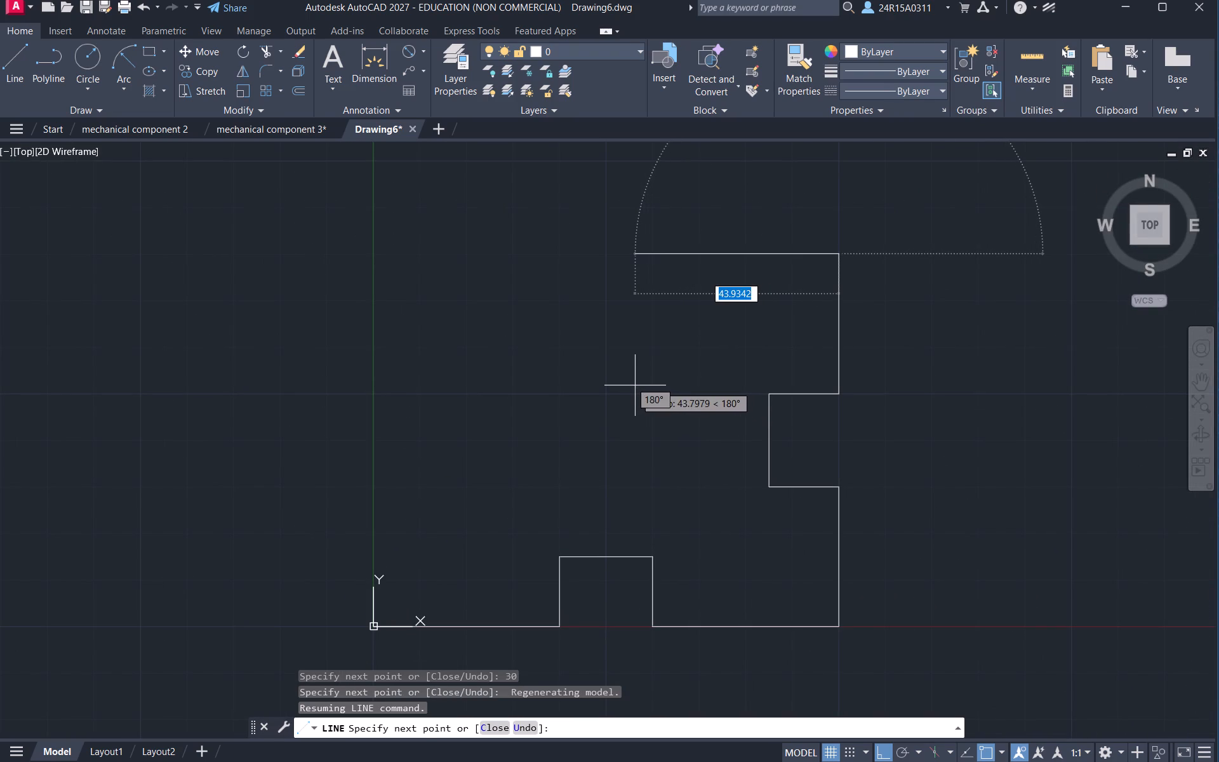
type("40")
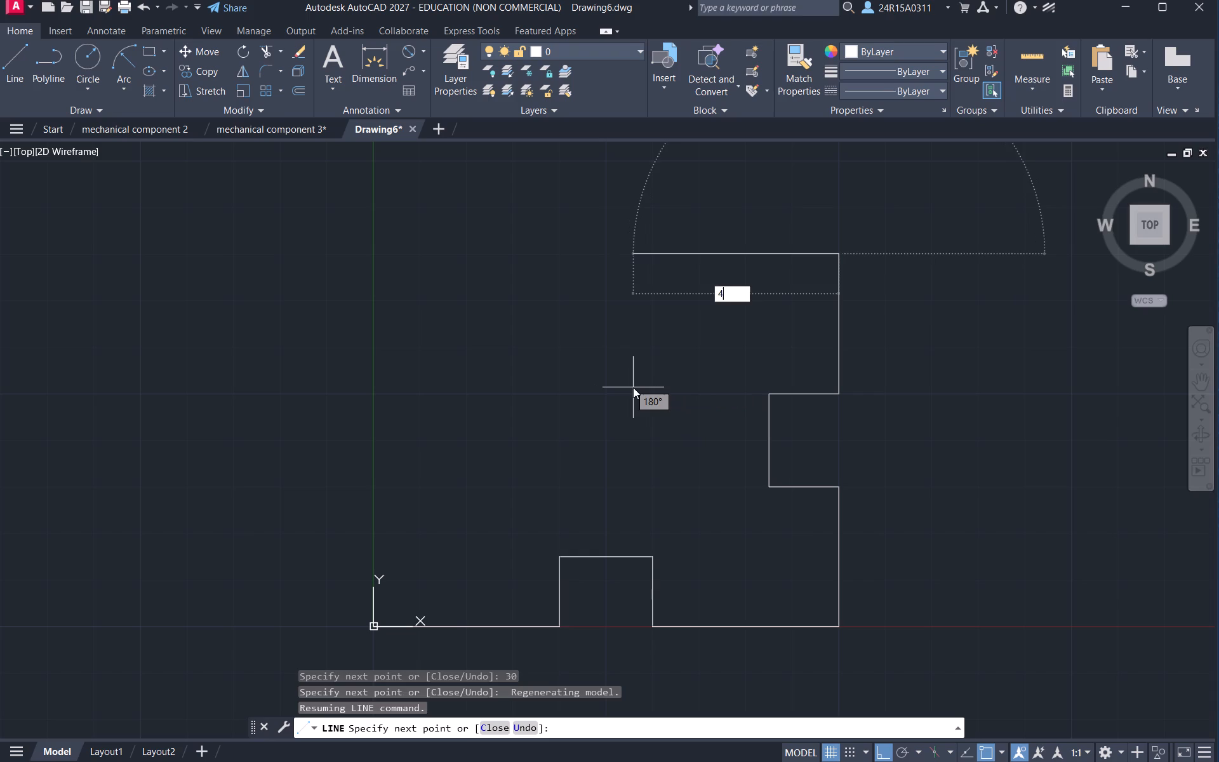
key("Return")
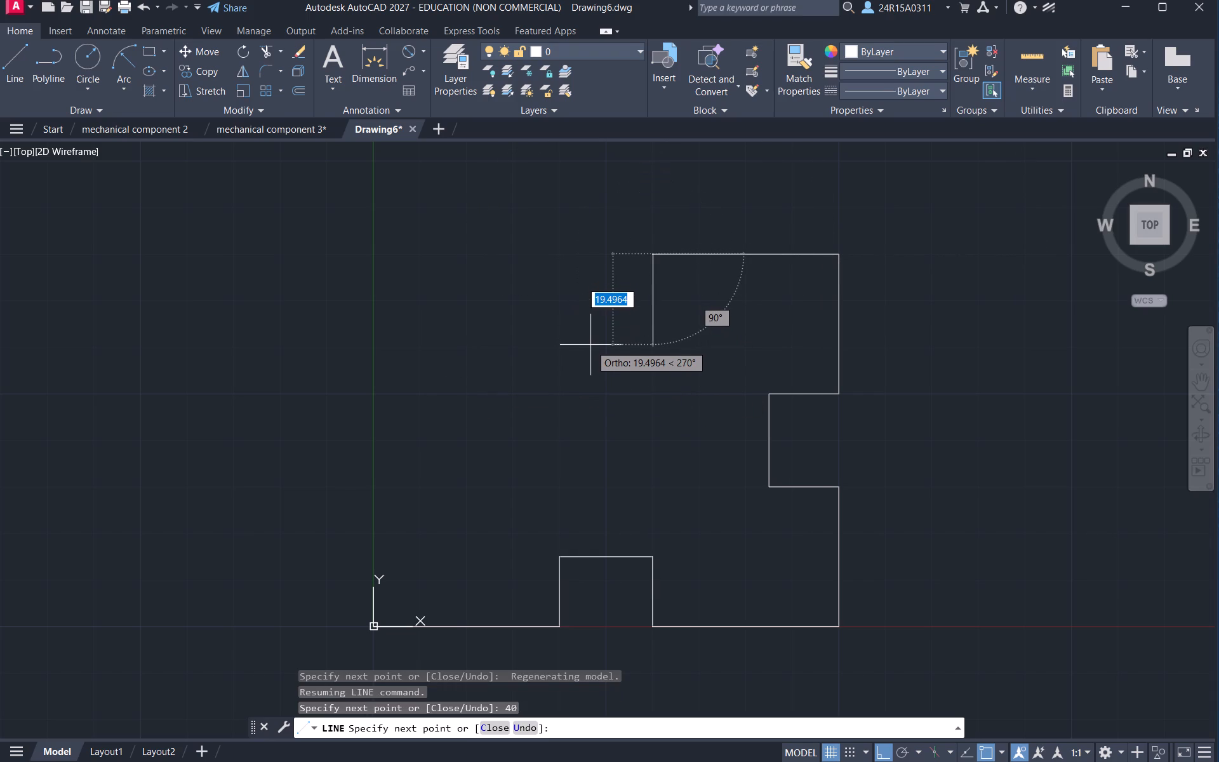
type("15")
key("Return")
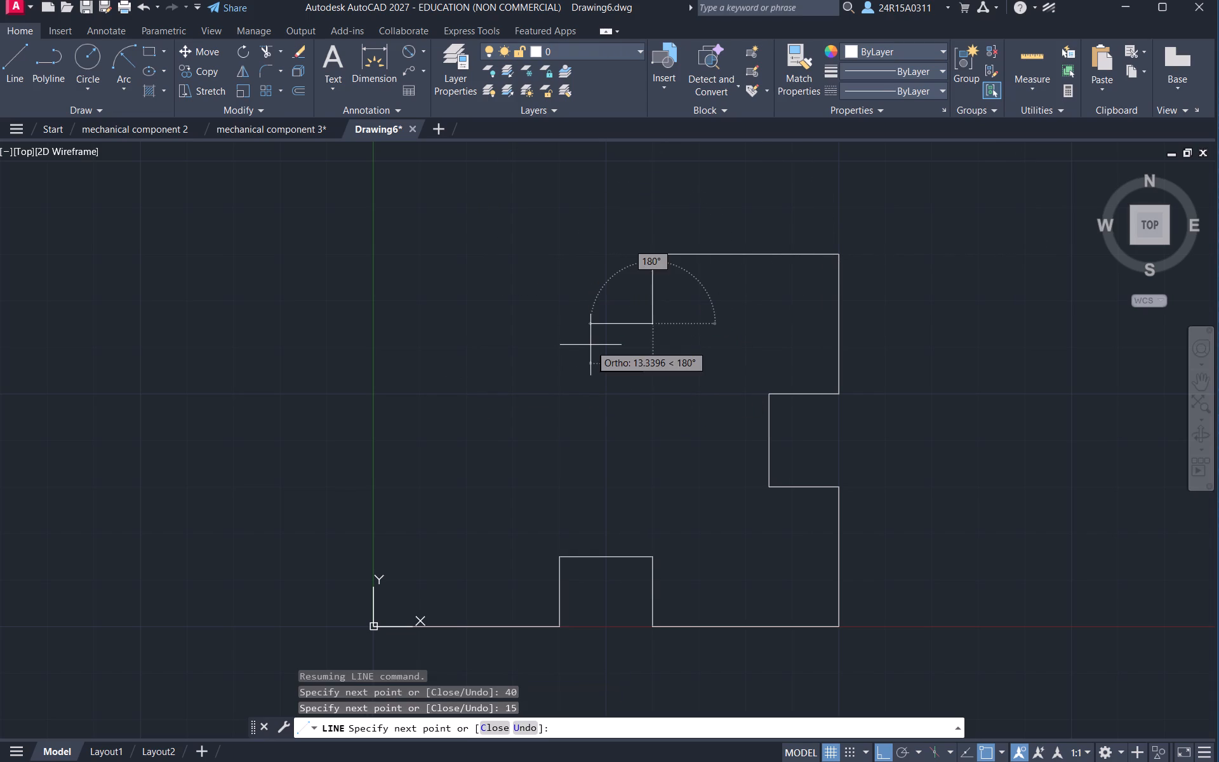
type("20")
key("Return")
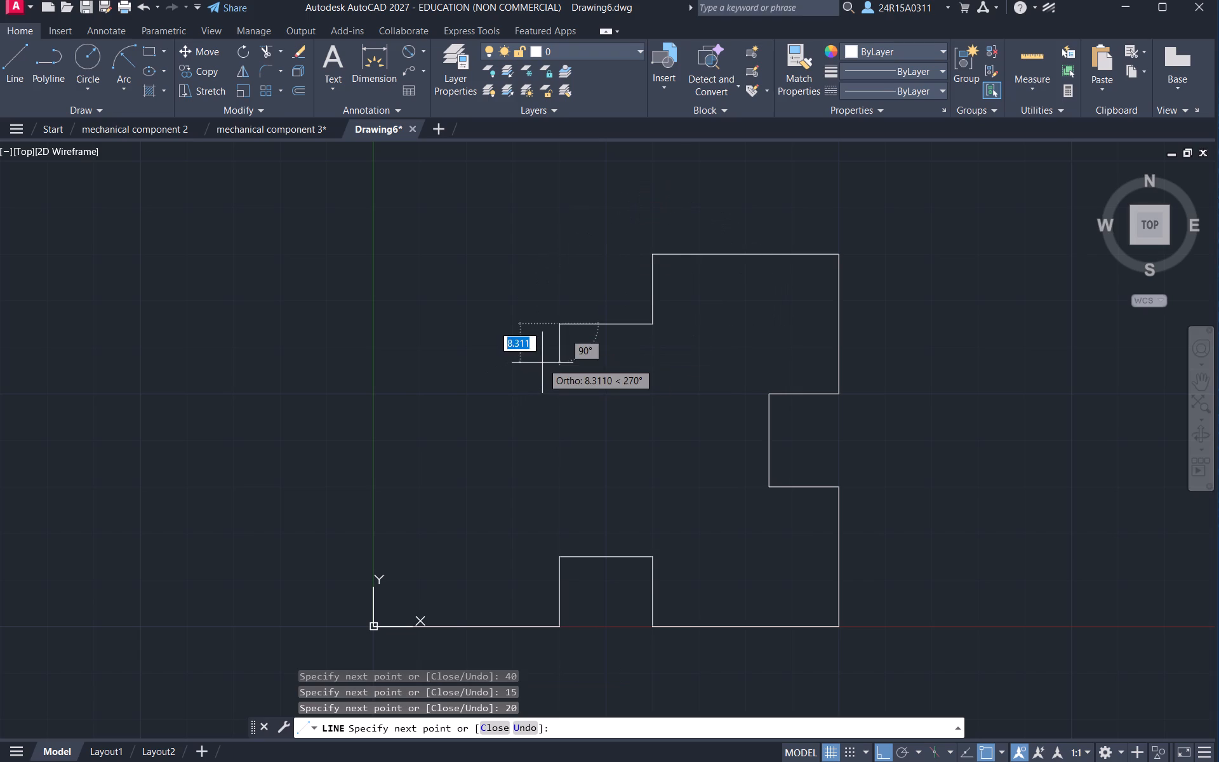
type("15")
key("Return")
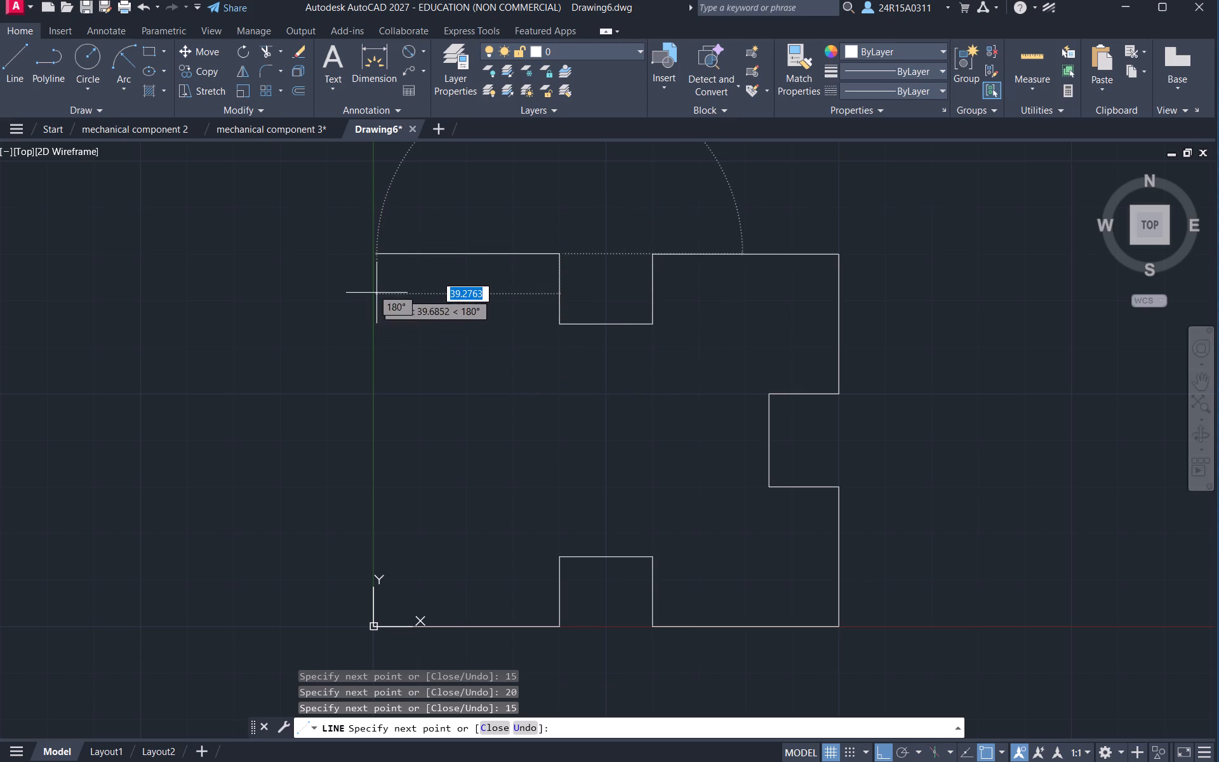
type("40")
key("Return")
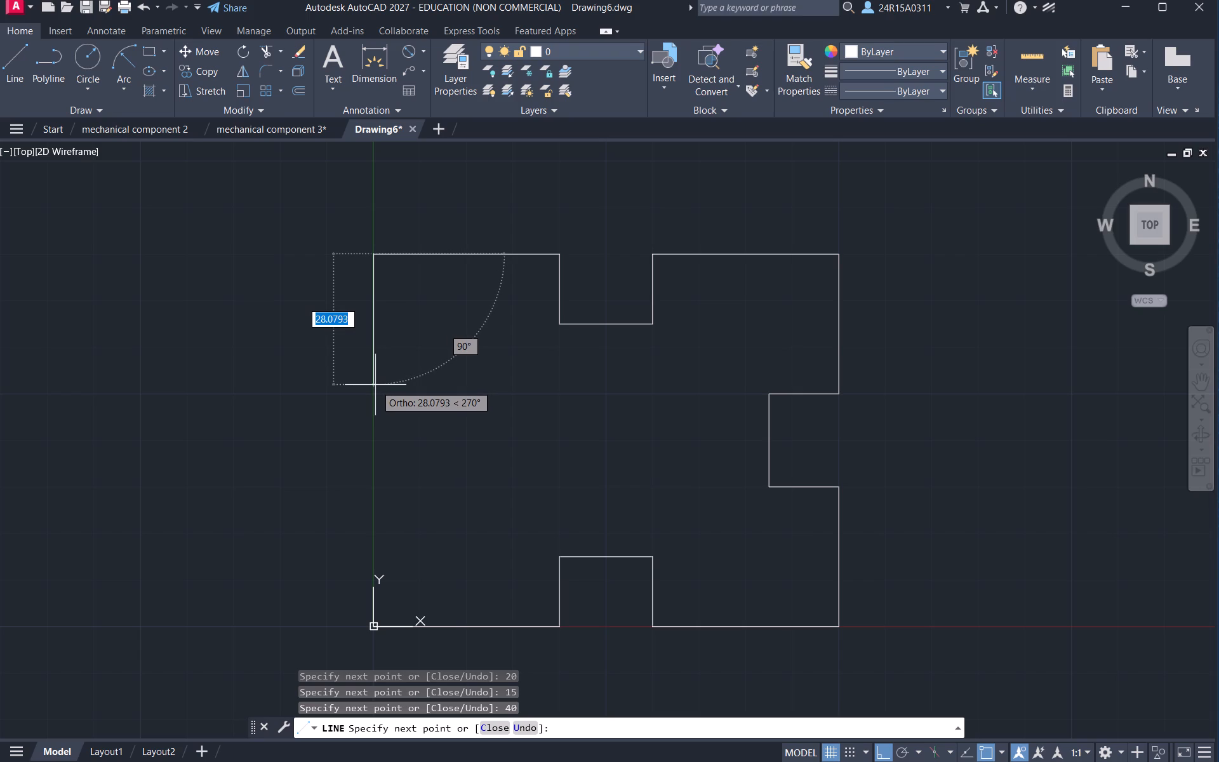
Complete the outline down the left side to the origin: 30 down, 15 right, 20 down, 15 left and 30 down.
type("30")
key("Return")
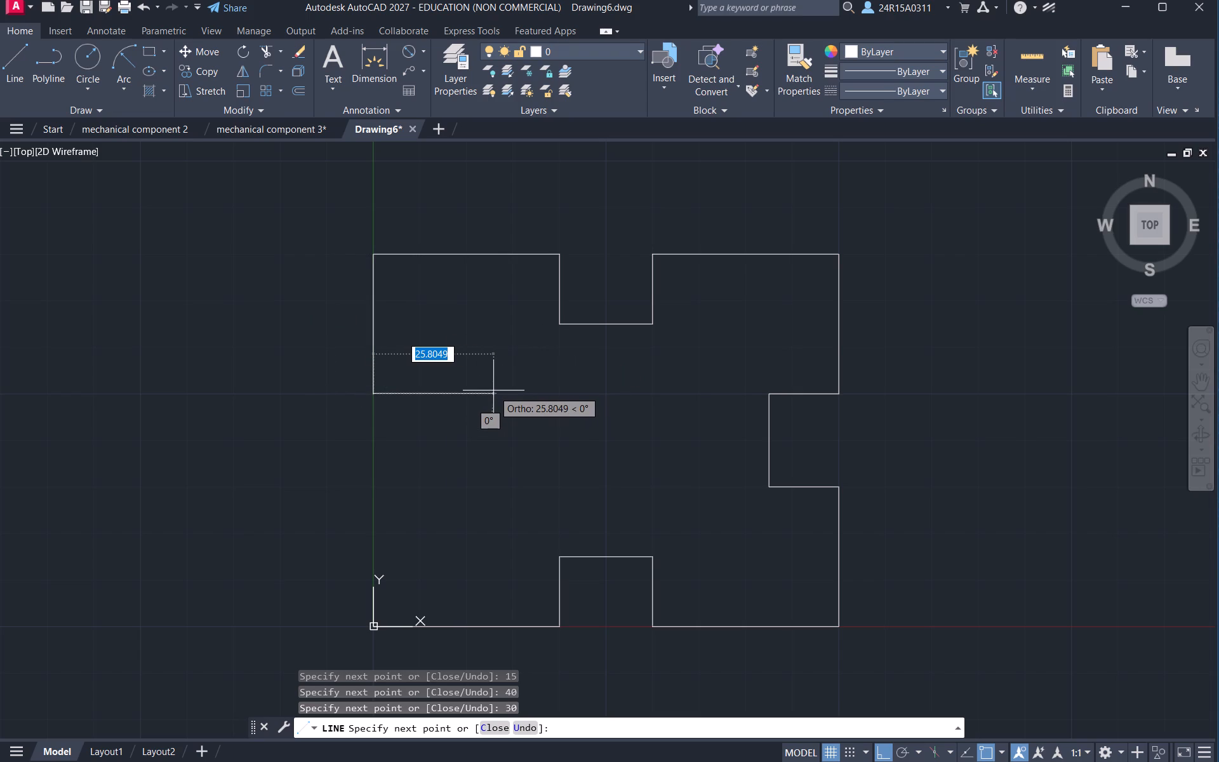
type("15")
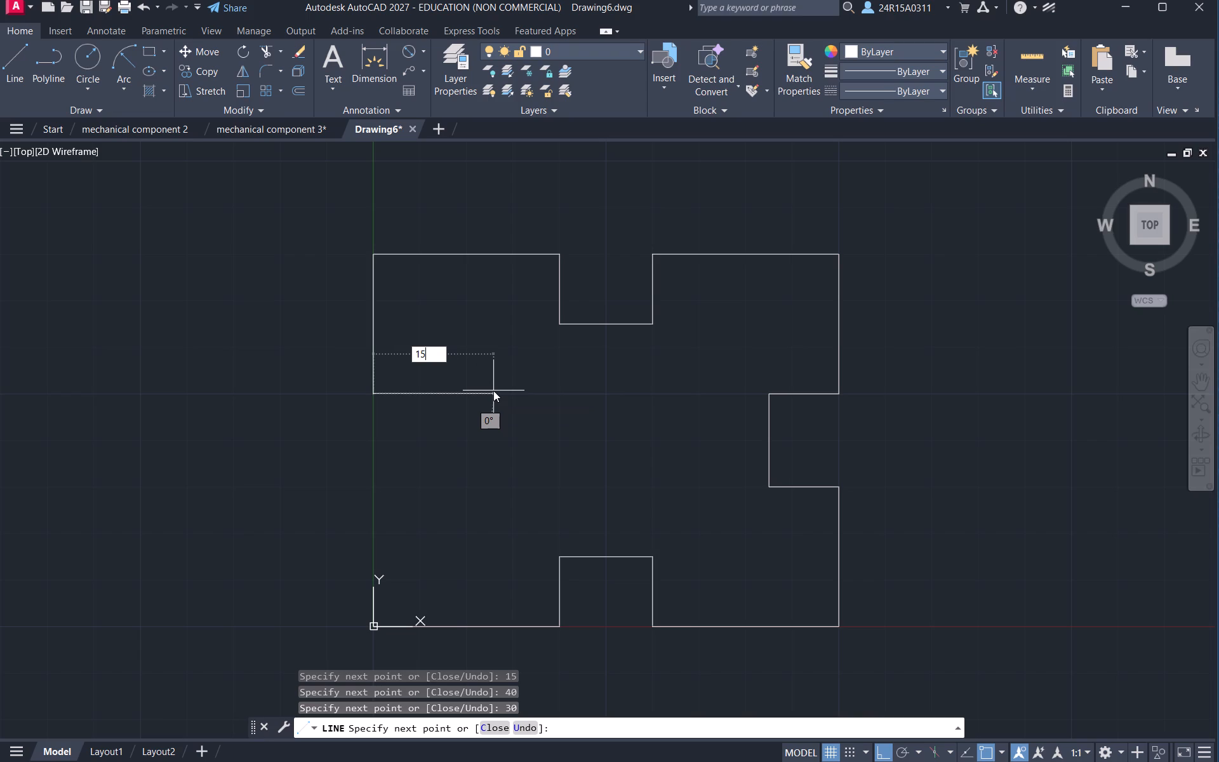
key("Return")
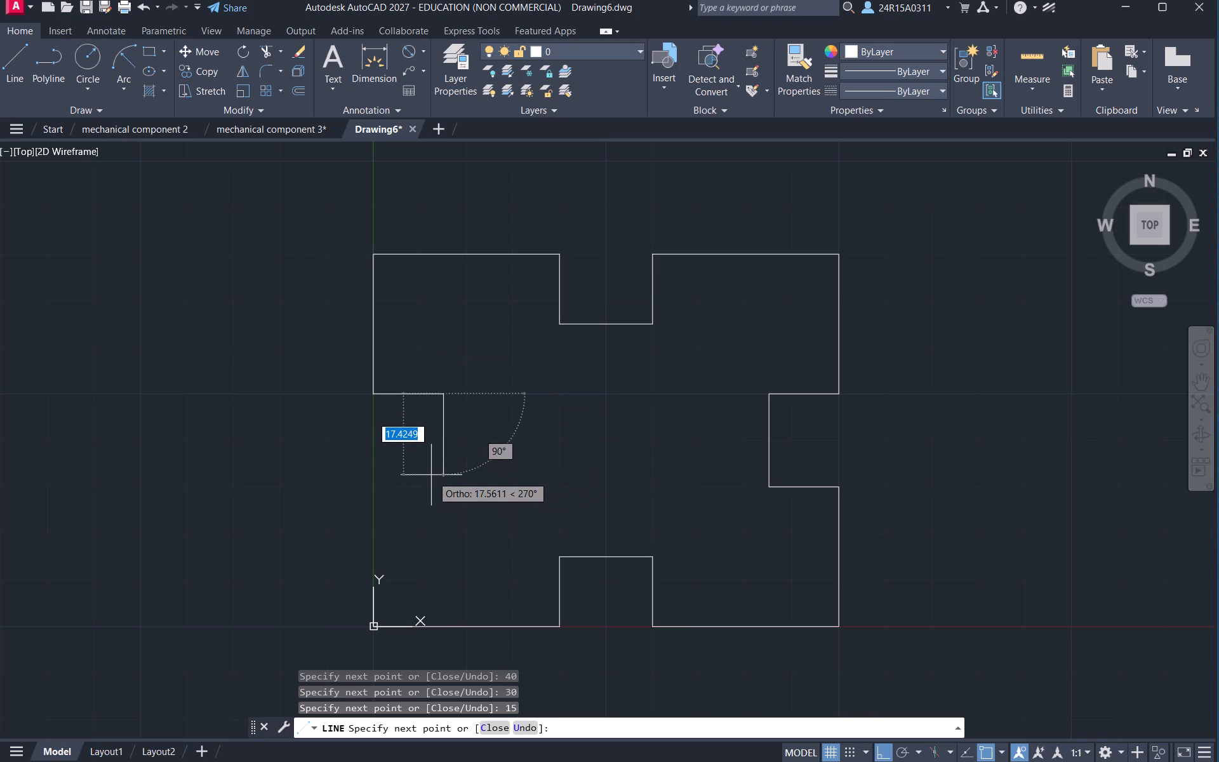
type("20")
key("Return")
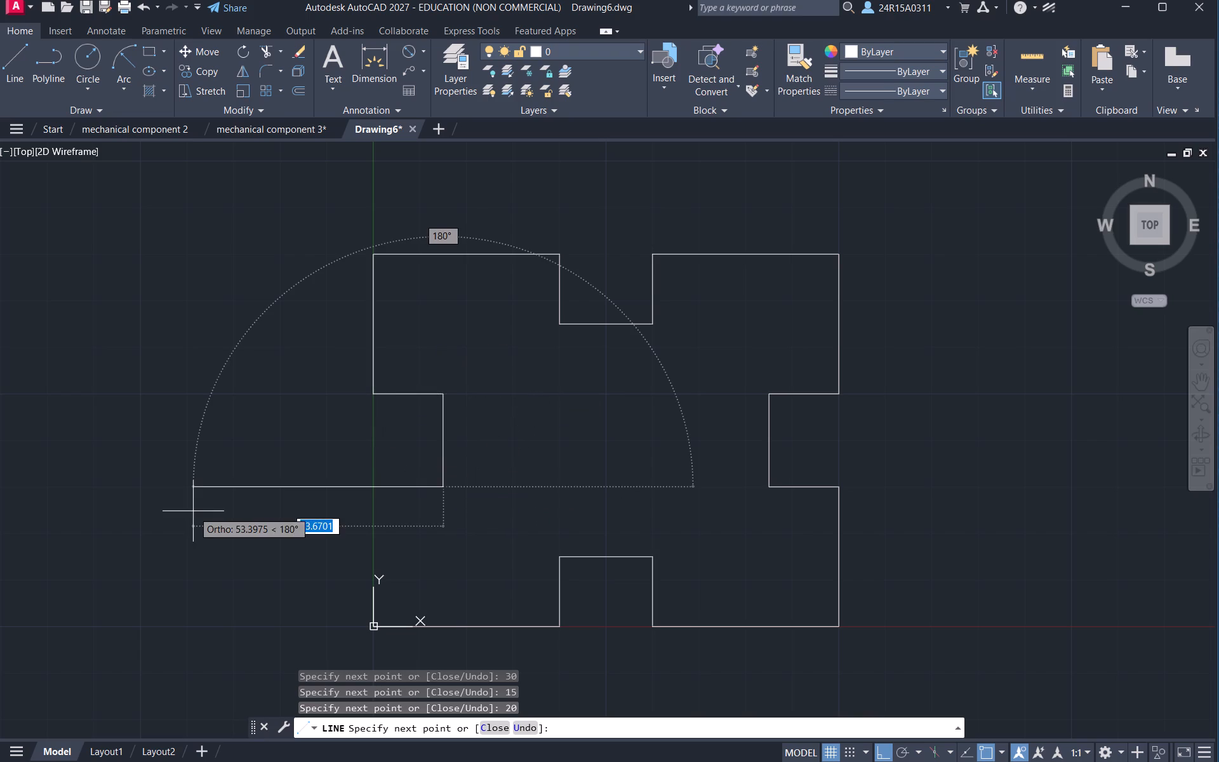
key("1")
key("5")
key("Return")
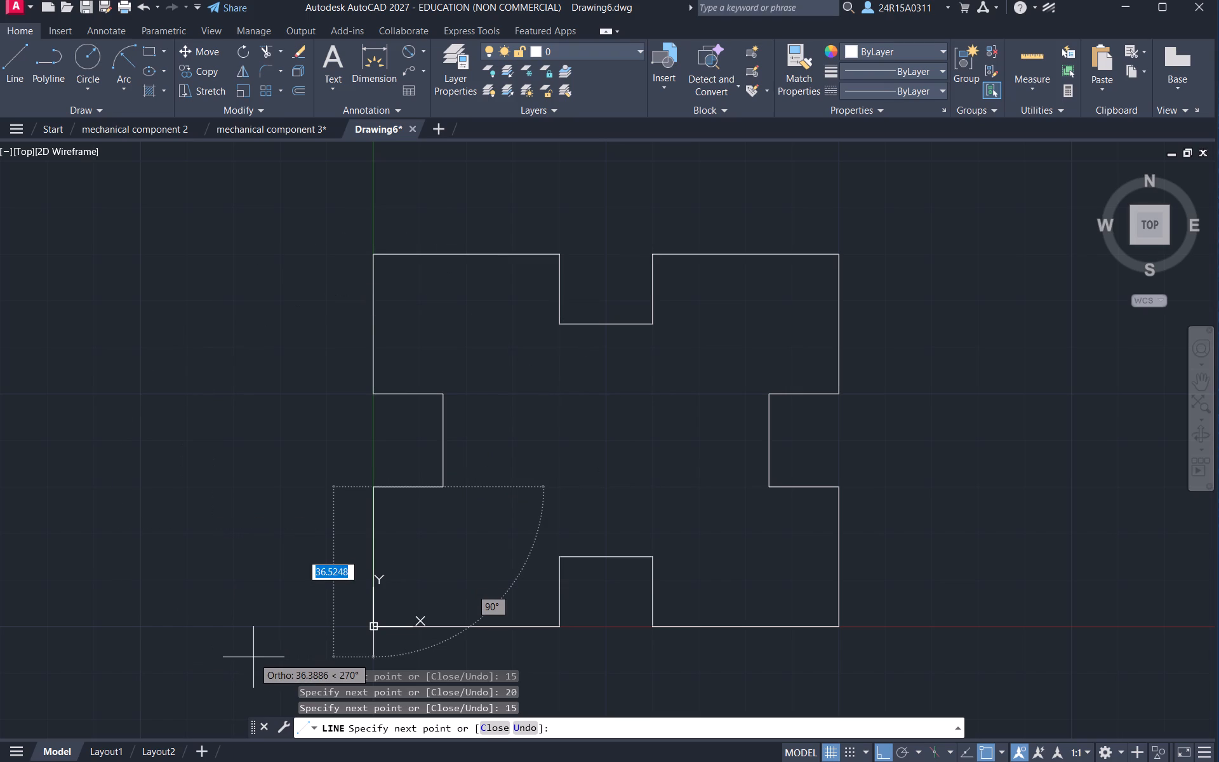
type("30")
key("Return")
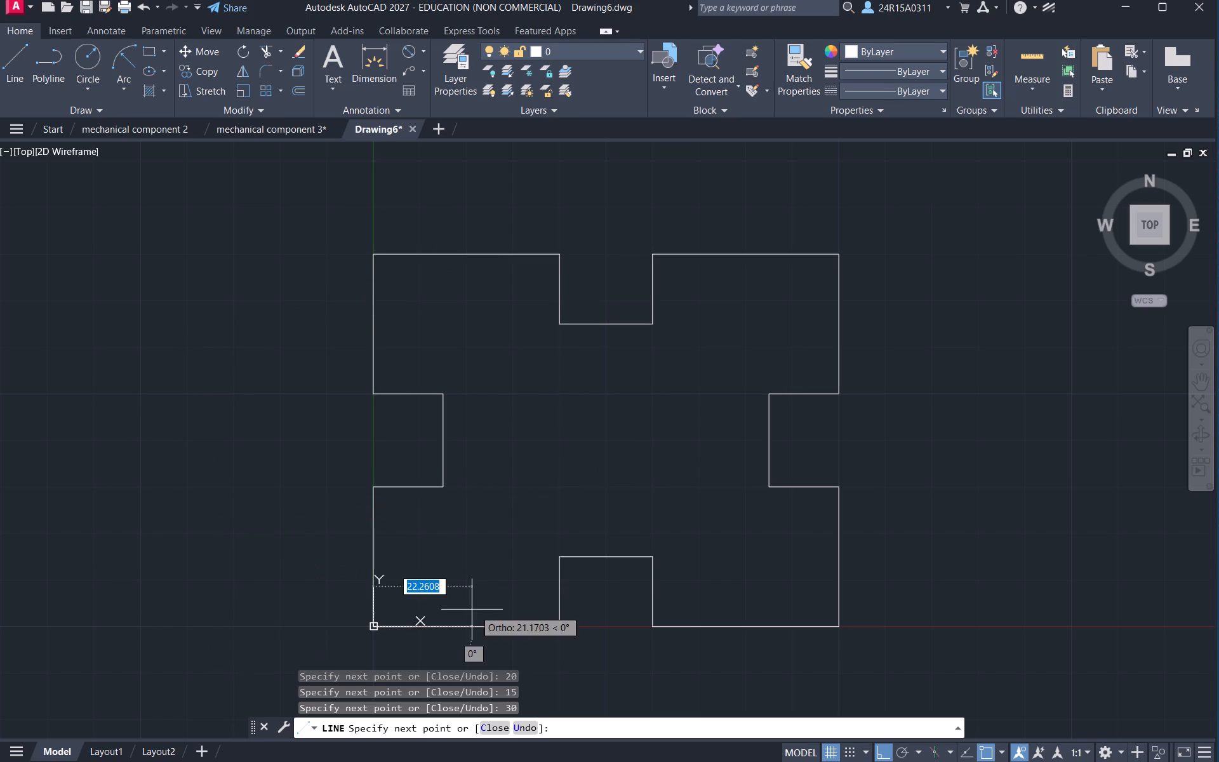
key("Escape")
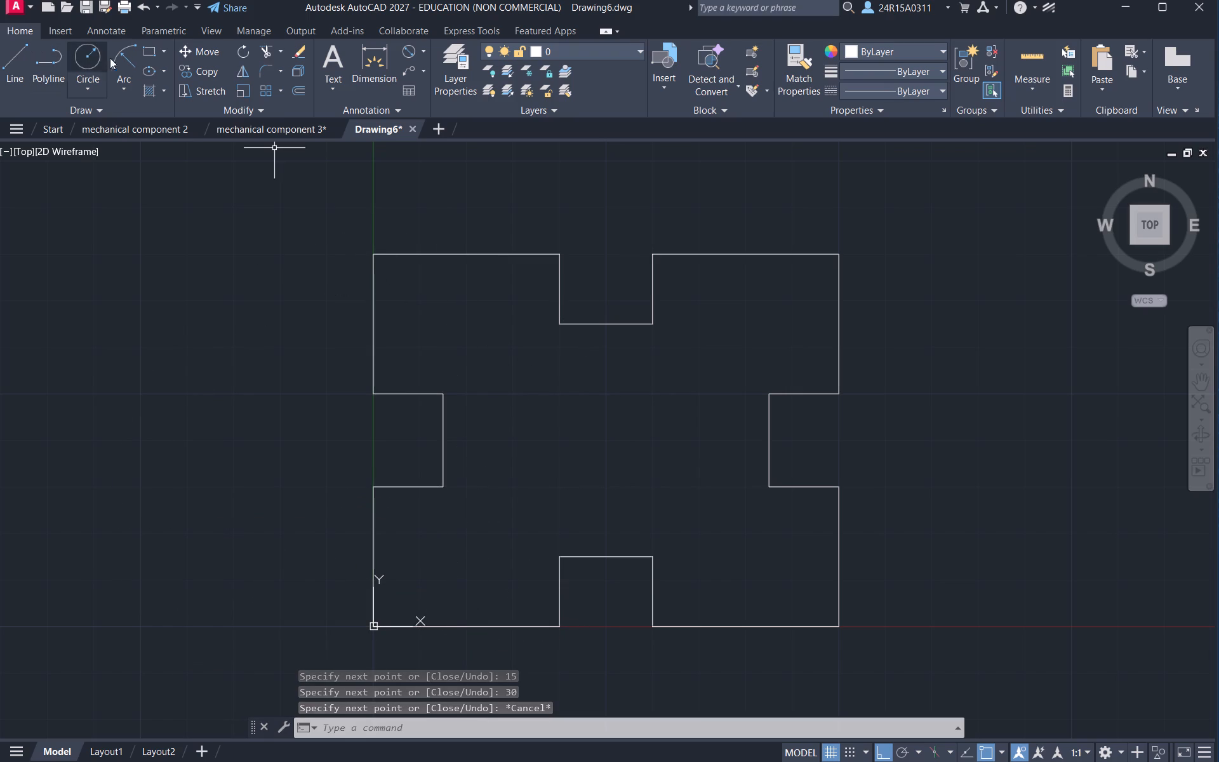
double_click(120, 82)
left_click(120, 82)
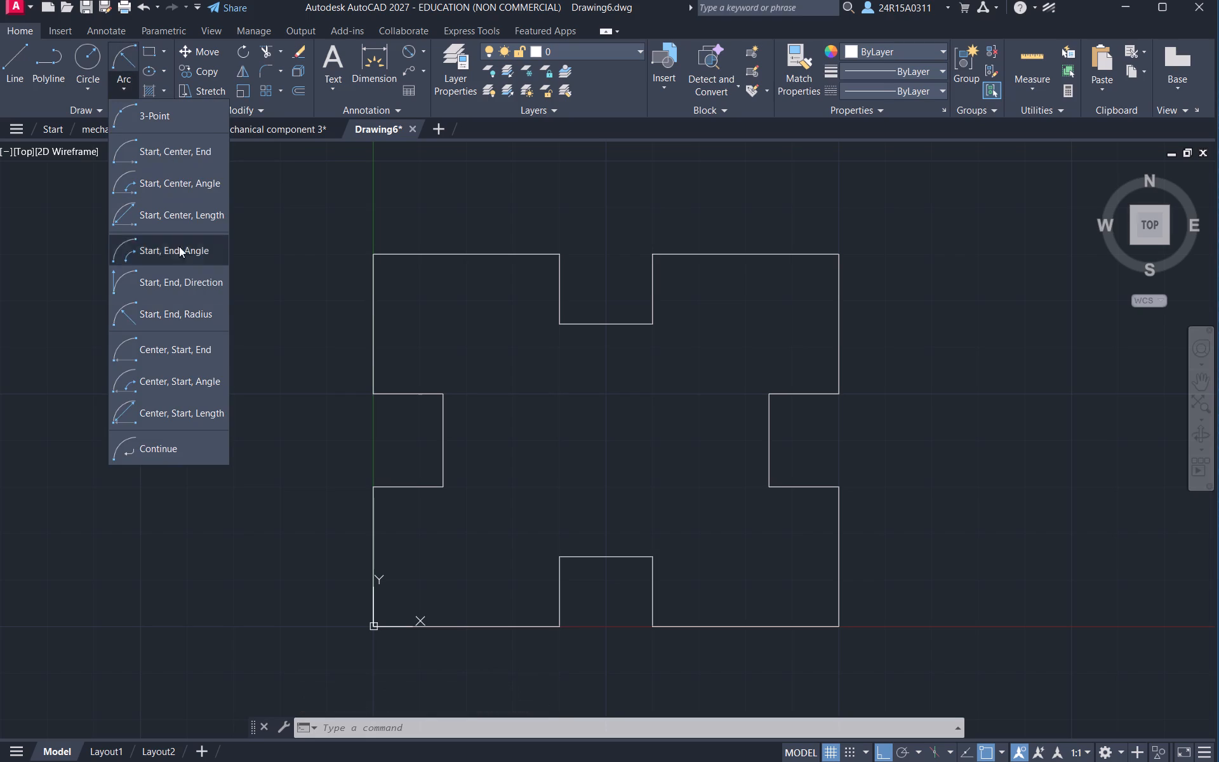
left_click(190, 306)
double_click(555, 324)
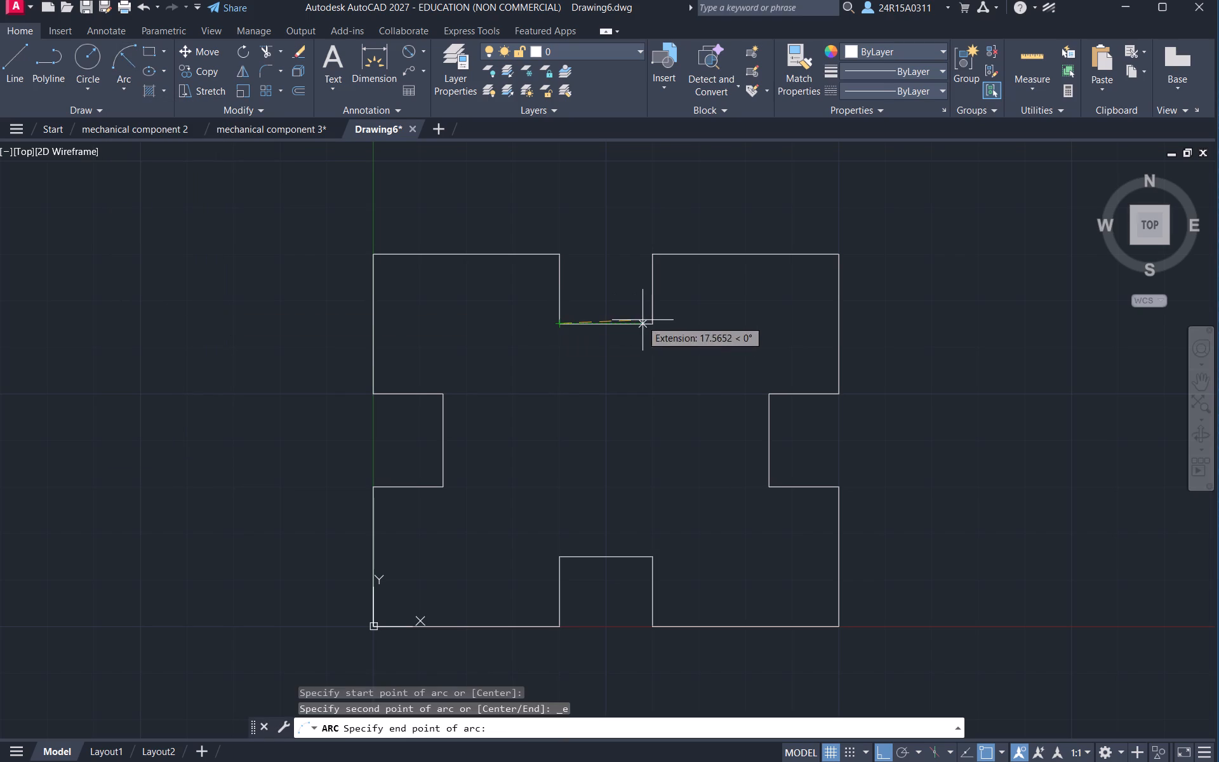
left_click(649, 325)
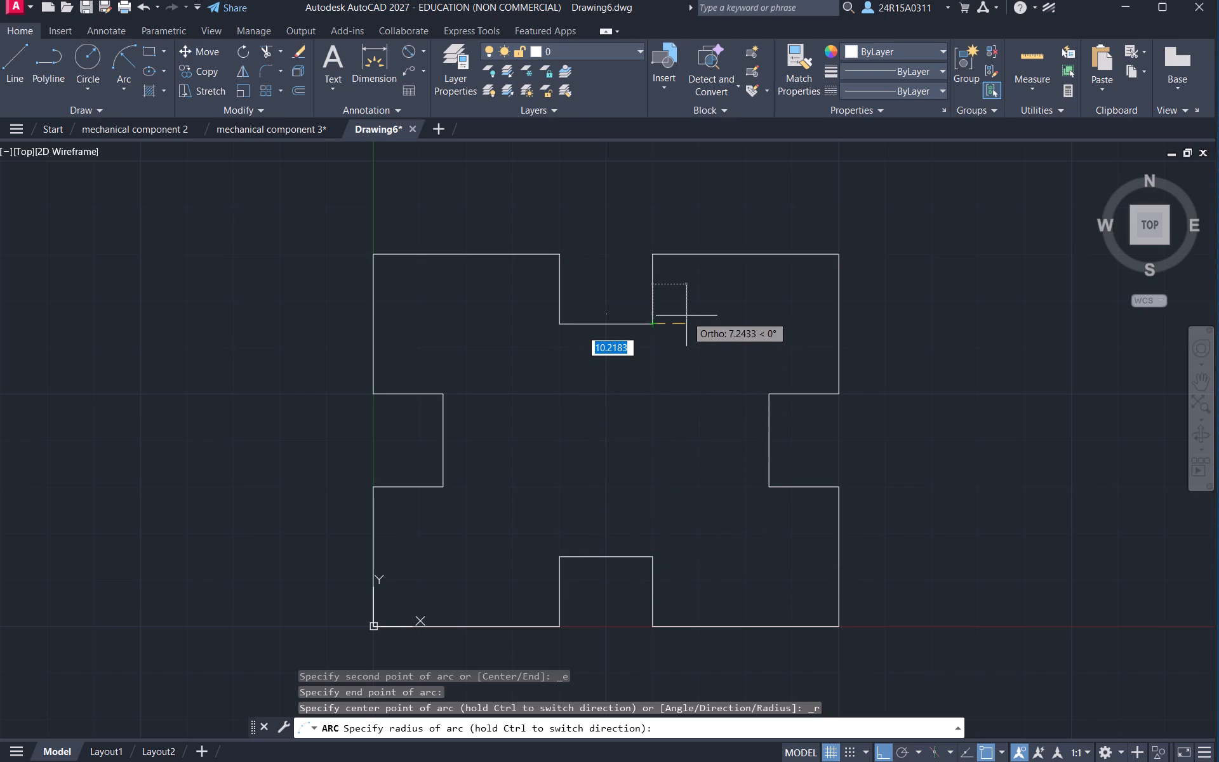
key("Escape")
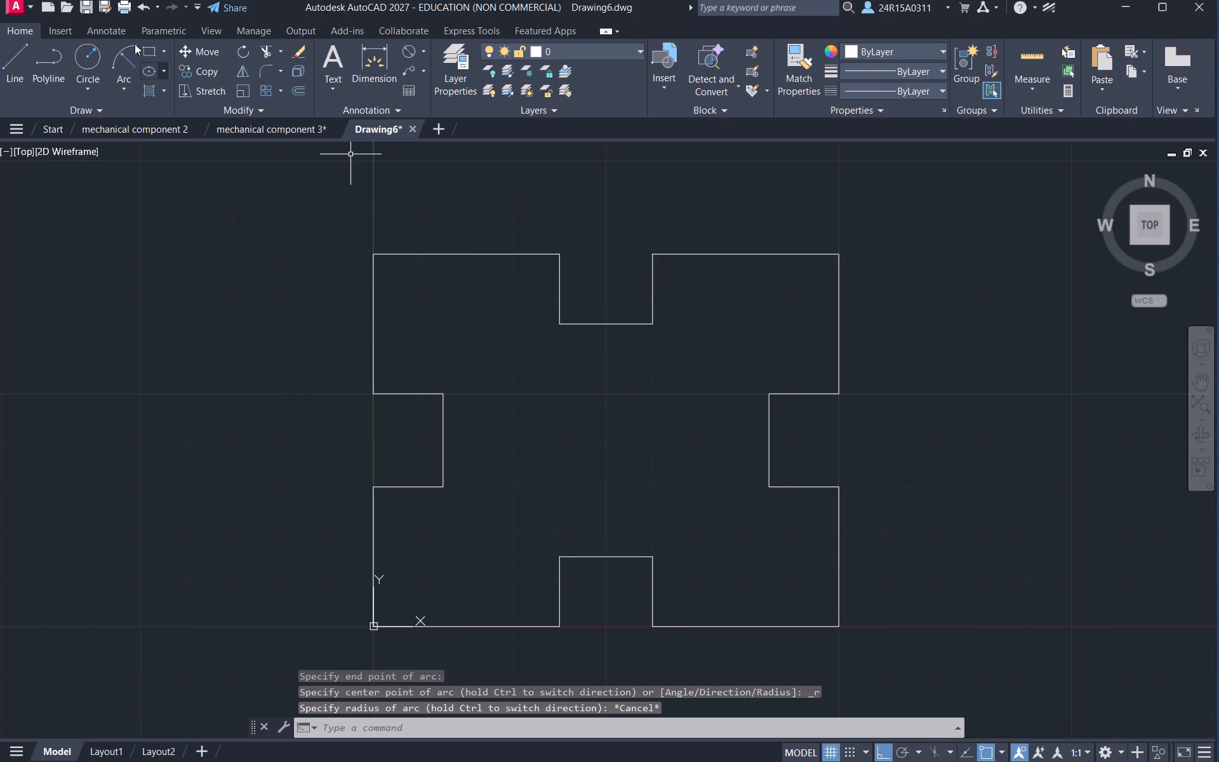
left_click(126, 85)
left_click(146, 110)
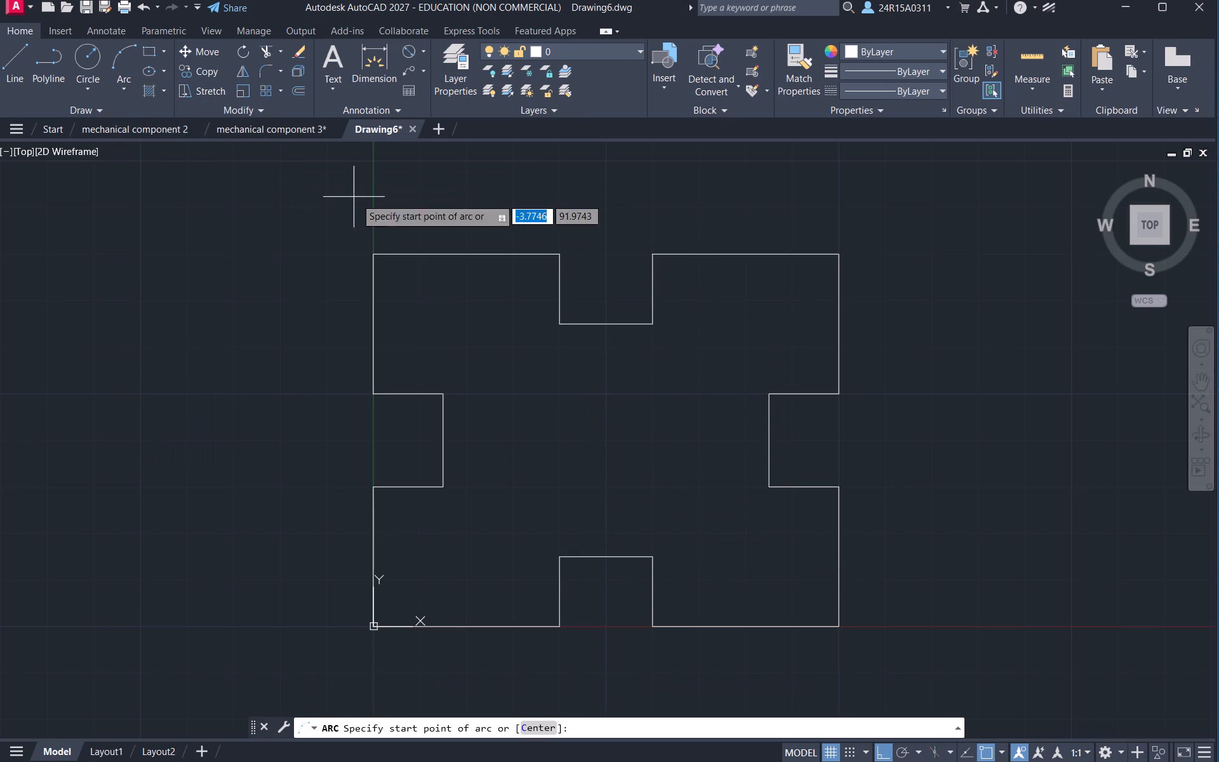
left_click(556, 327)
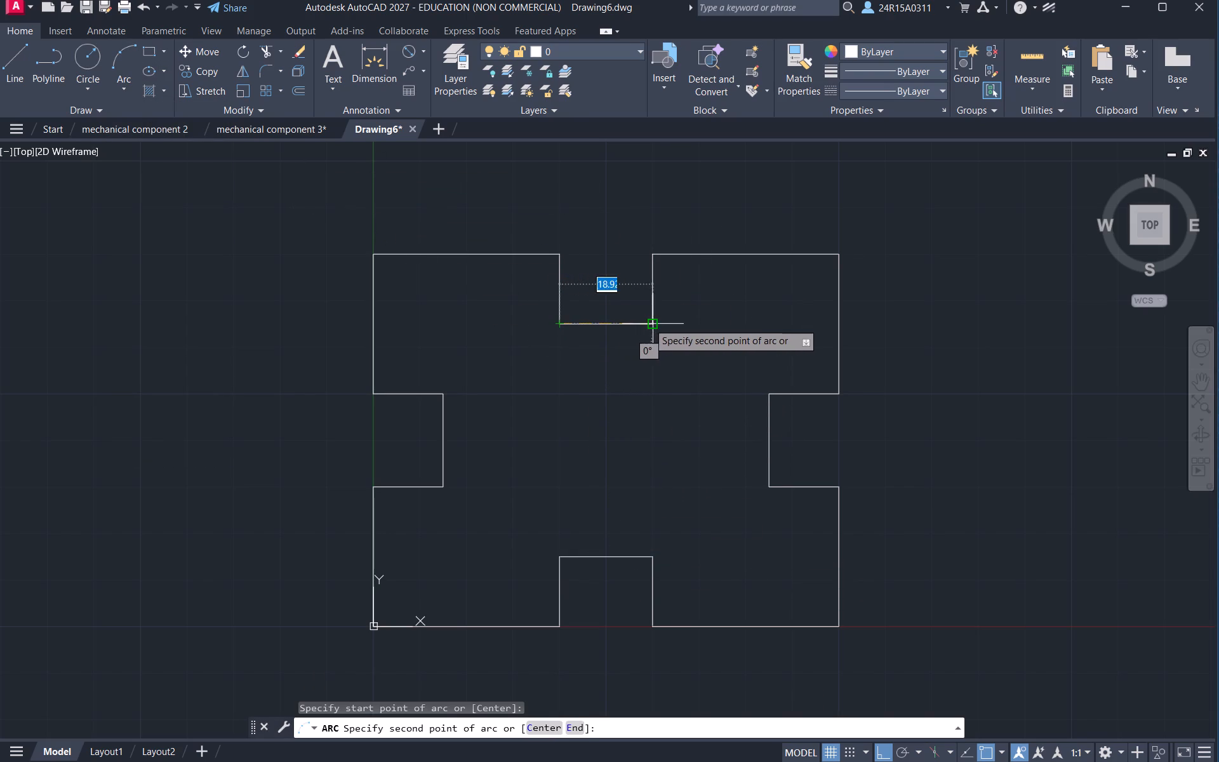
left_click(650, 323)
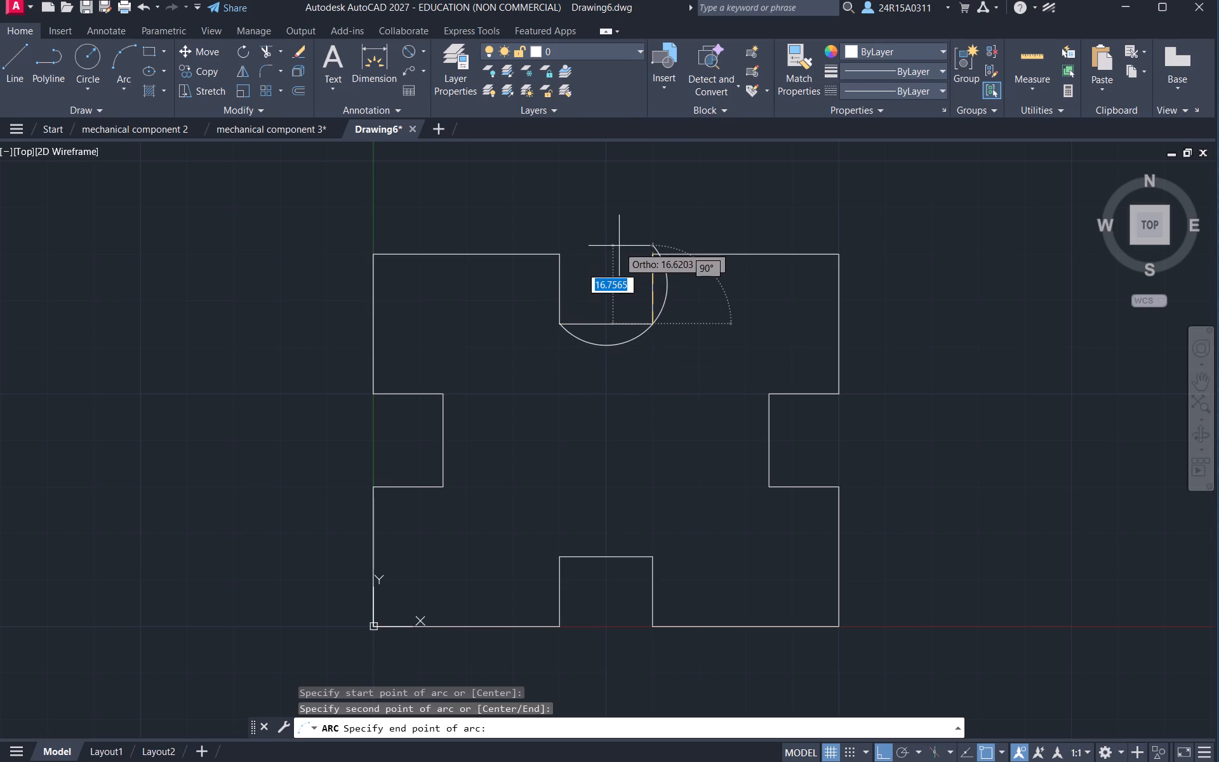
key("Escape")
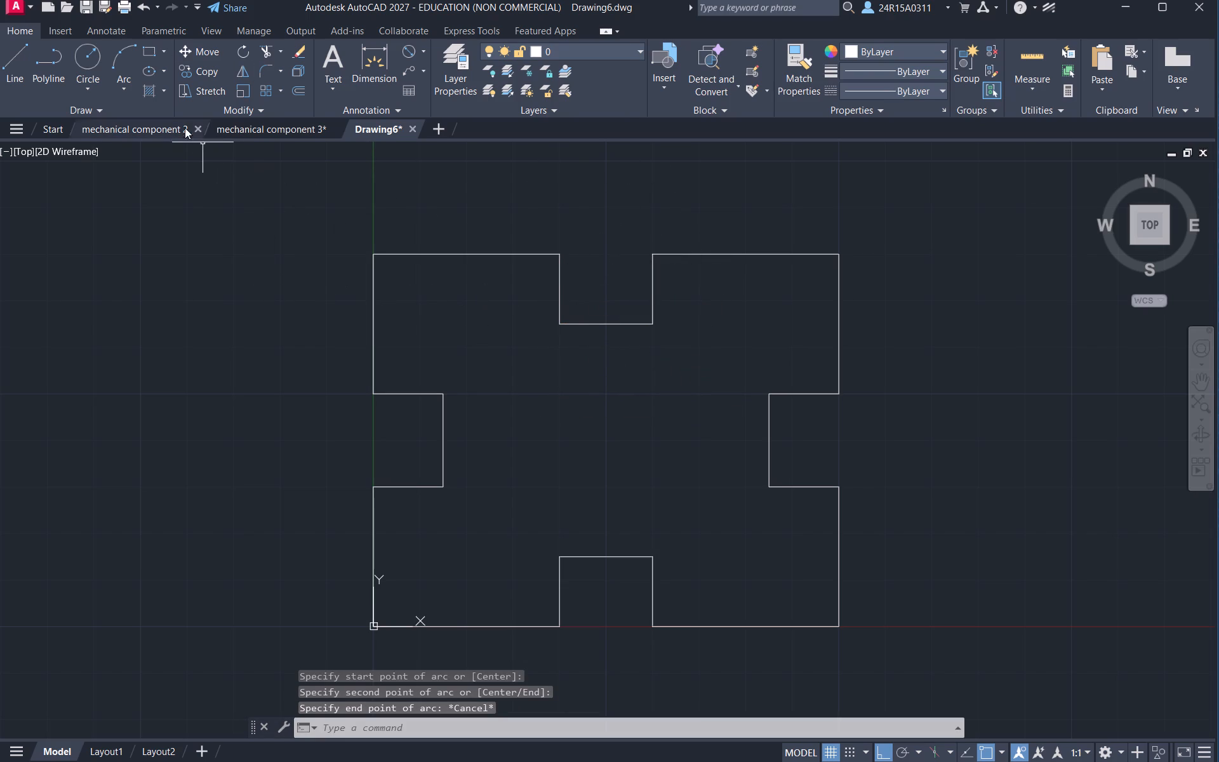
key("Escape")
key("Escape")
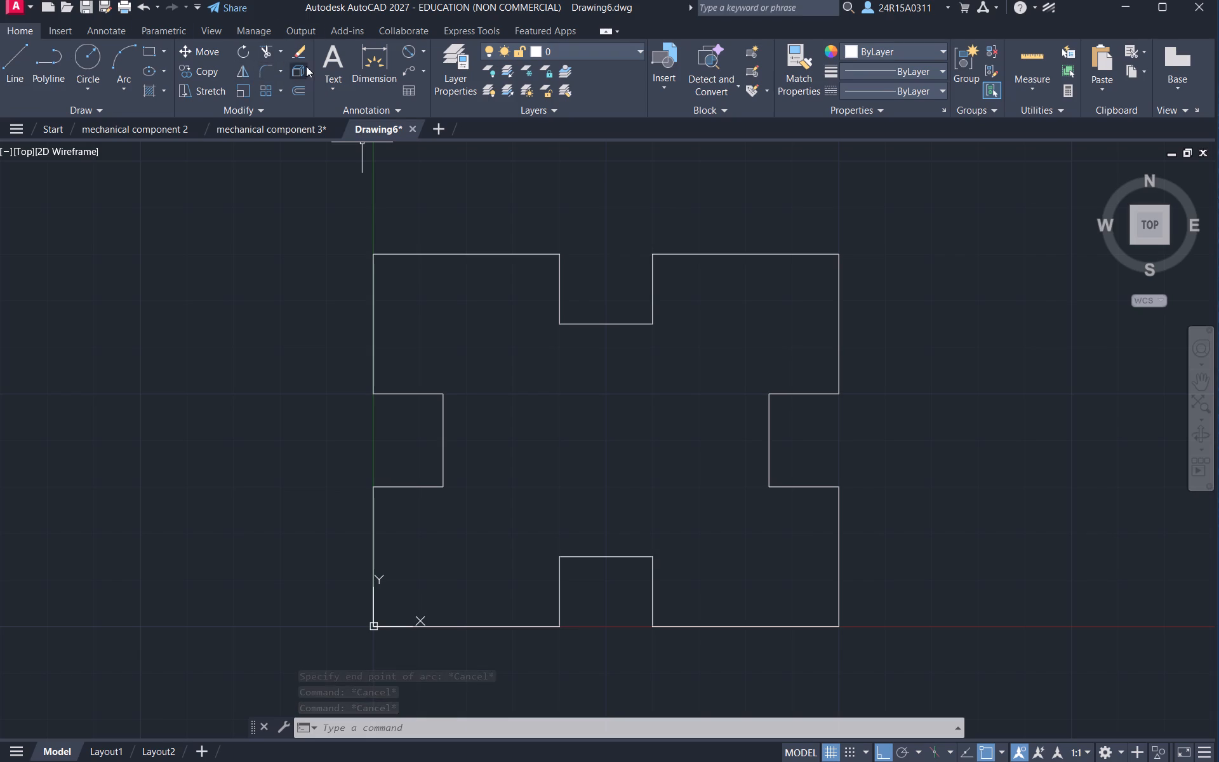
Trim away the three inner segments of each notch on all four sides of the plate outline, leaving open gaps.
left_click(267, 53)
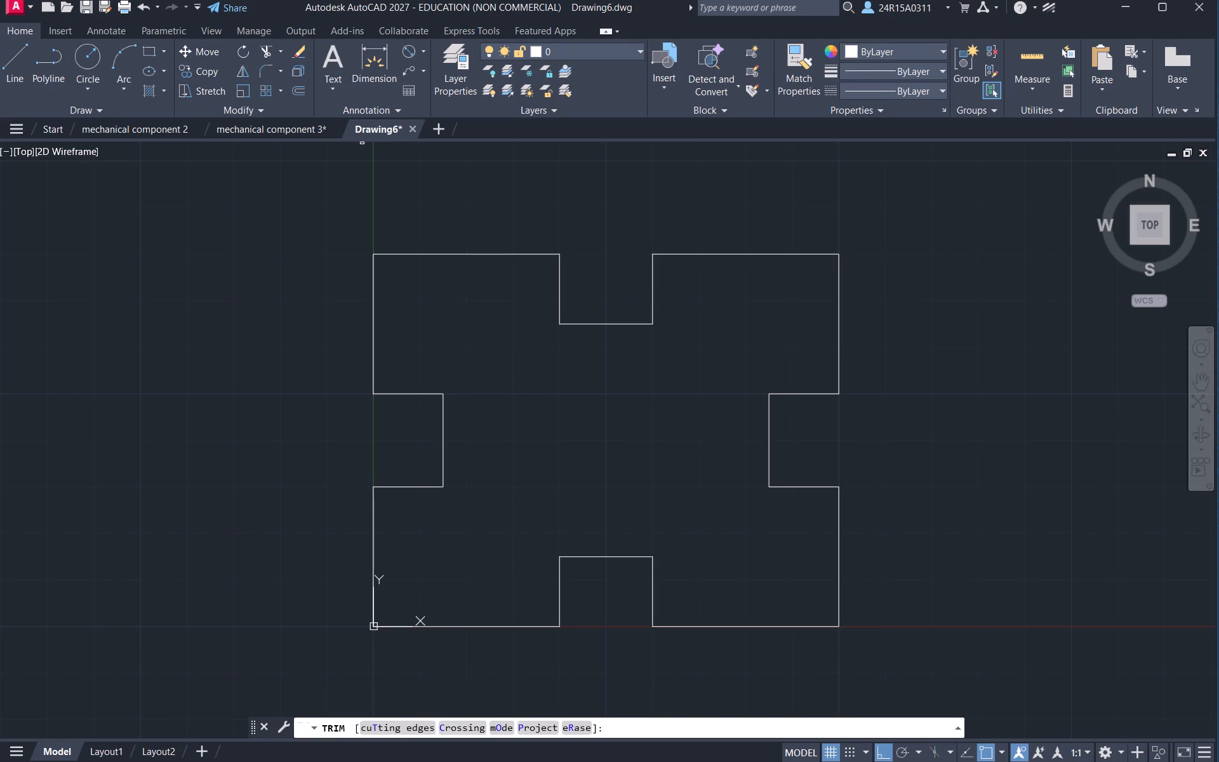
double_click(559, 288)
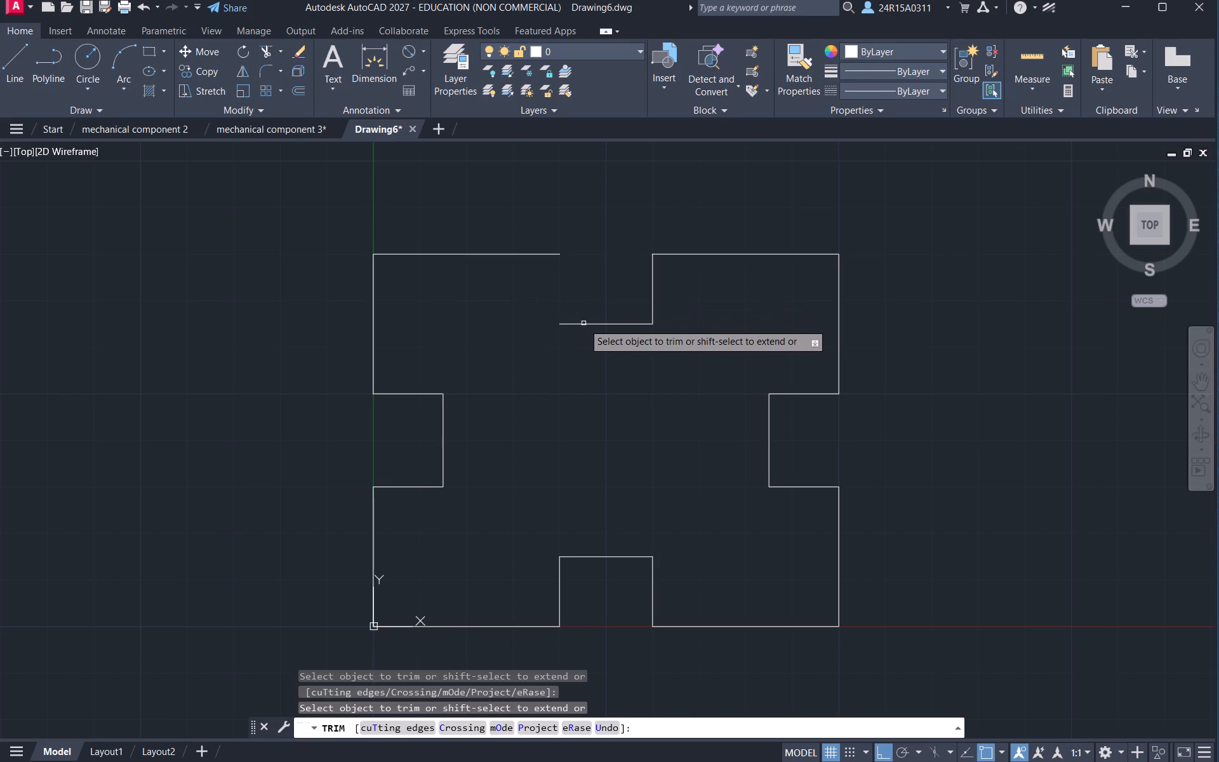
left_click(583, 323)
double_click(650, 303)
double_click(657, 302)
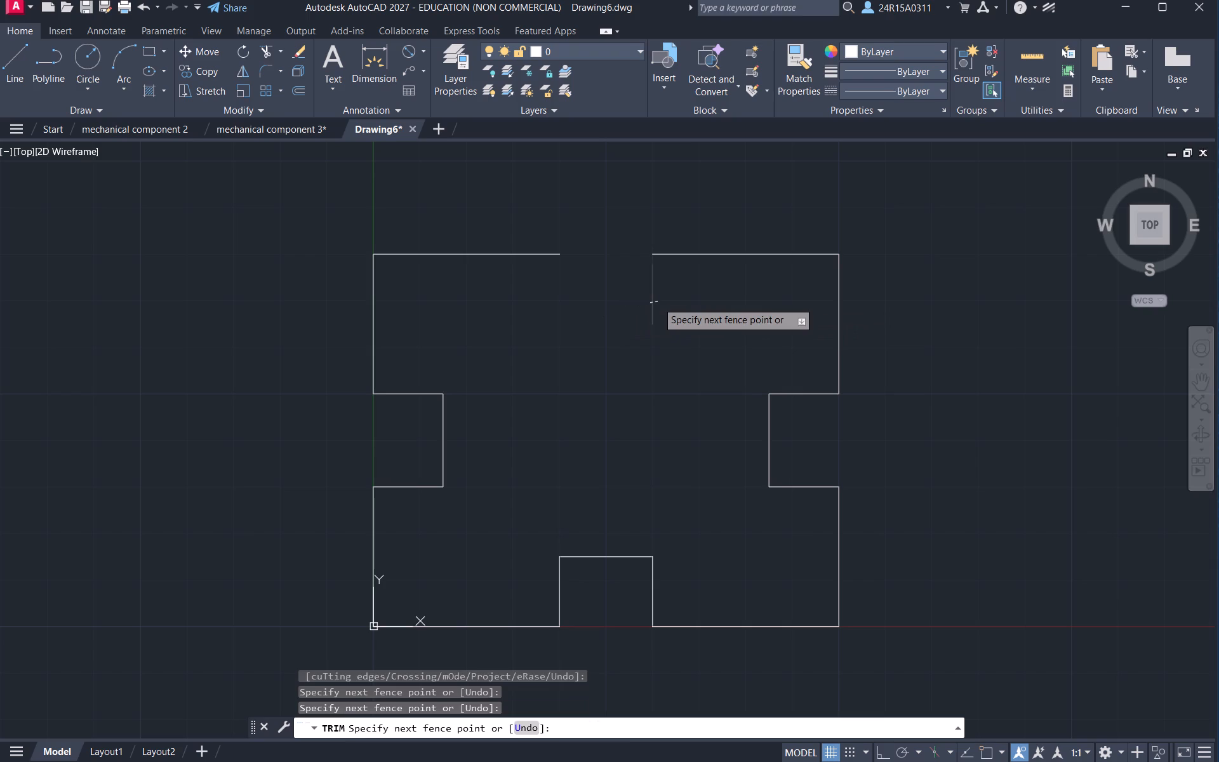
left_click_drag(790, 371, 806, 508)
left_click_drag(782, 470, 738, 447)
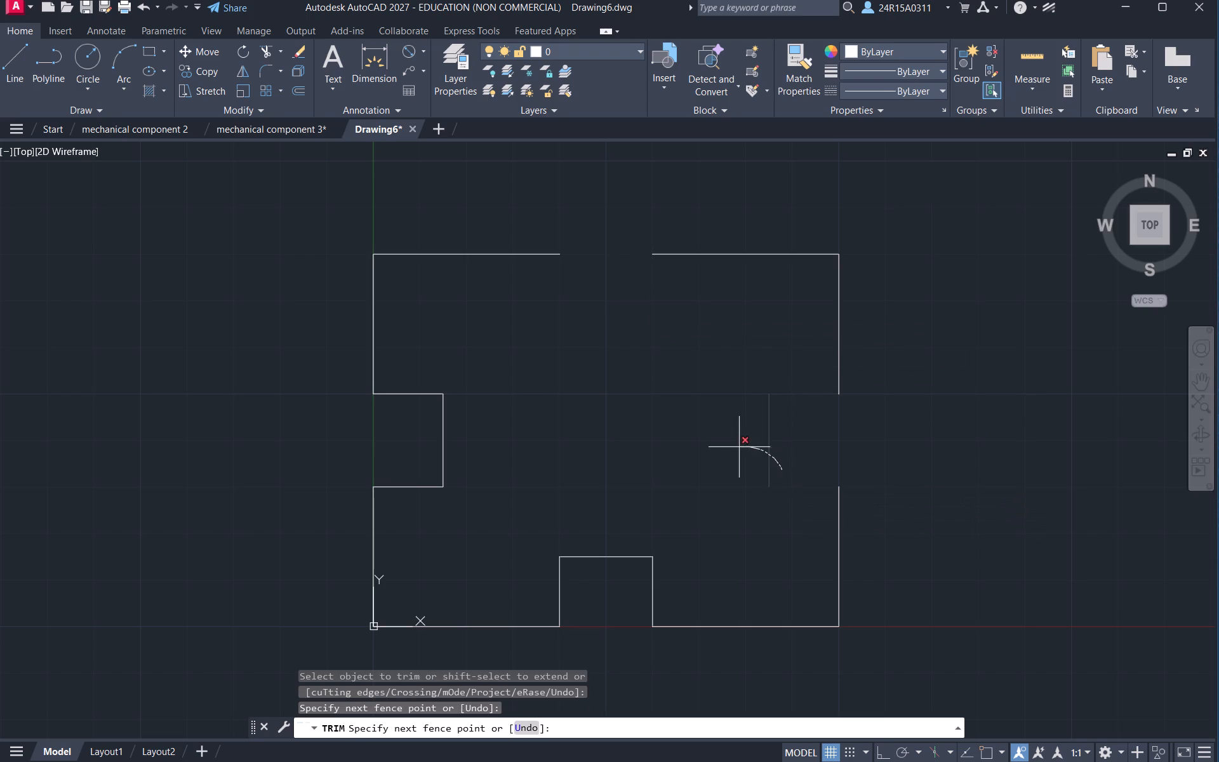
left_click_drag(738, 447, 585, 540)
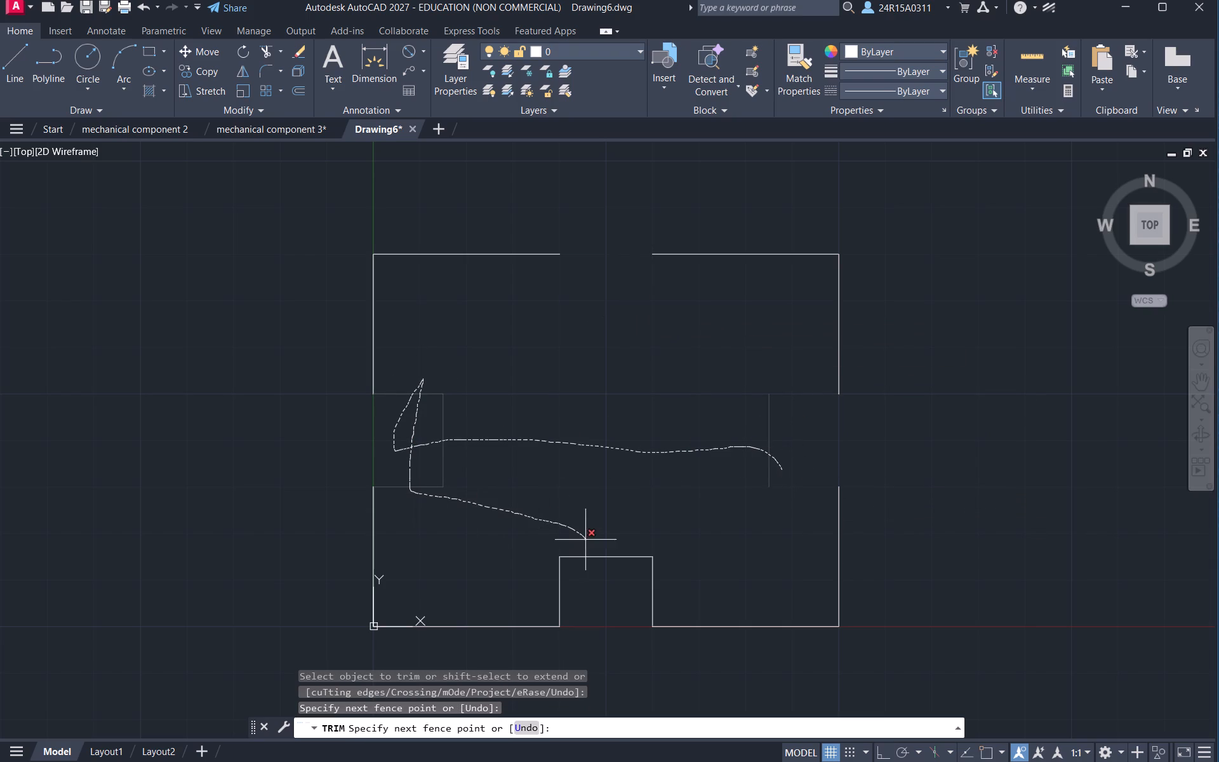
left_click_drag(585, 540, 636, 591)
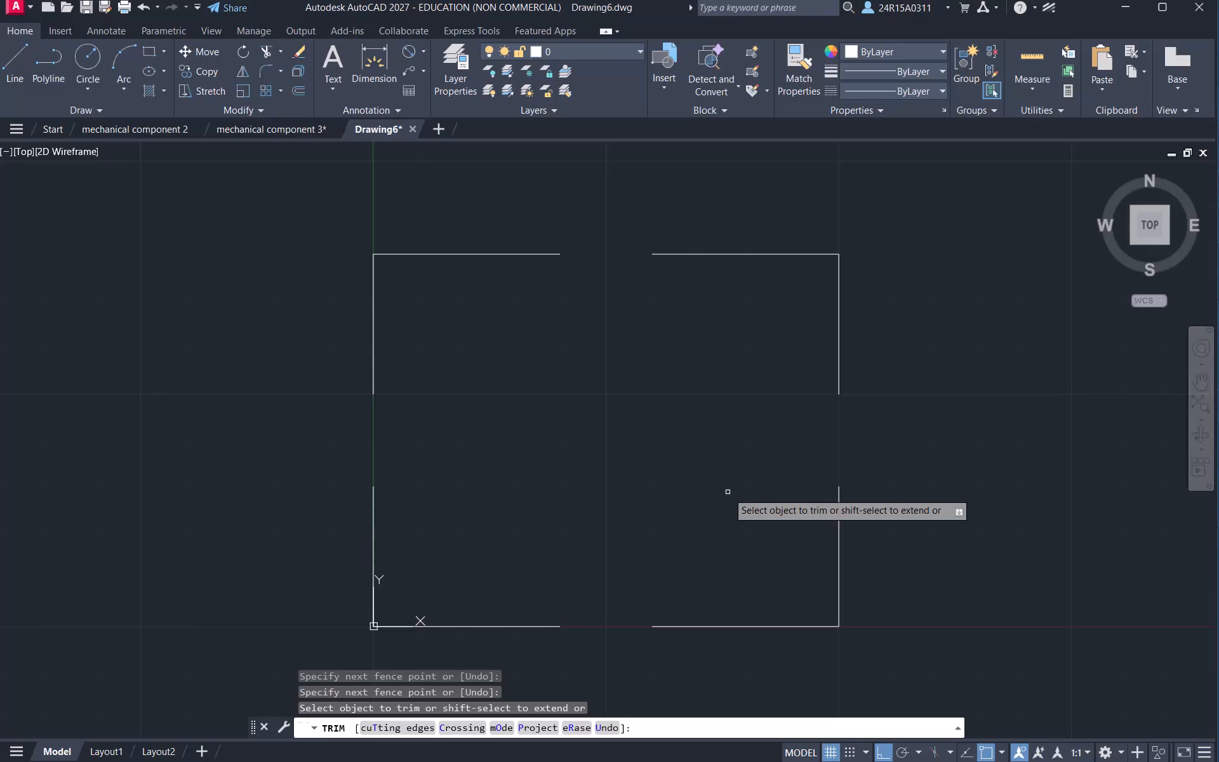
Draw a notch in the top edge's gap from its right end with lines 25 down, 20 left and 25 up.
left_click(17, 70)
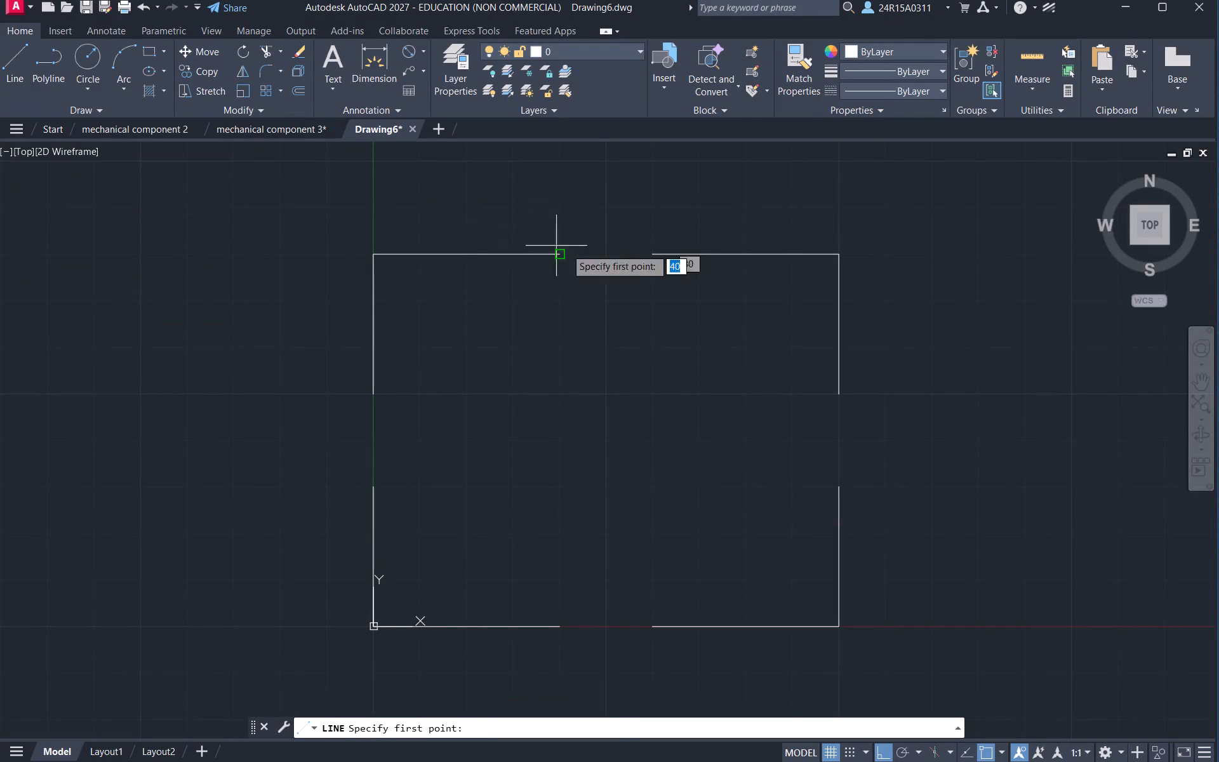
double_click(649, 254)
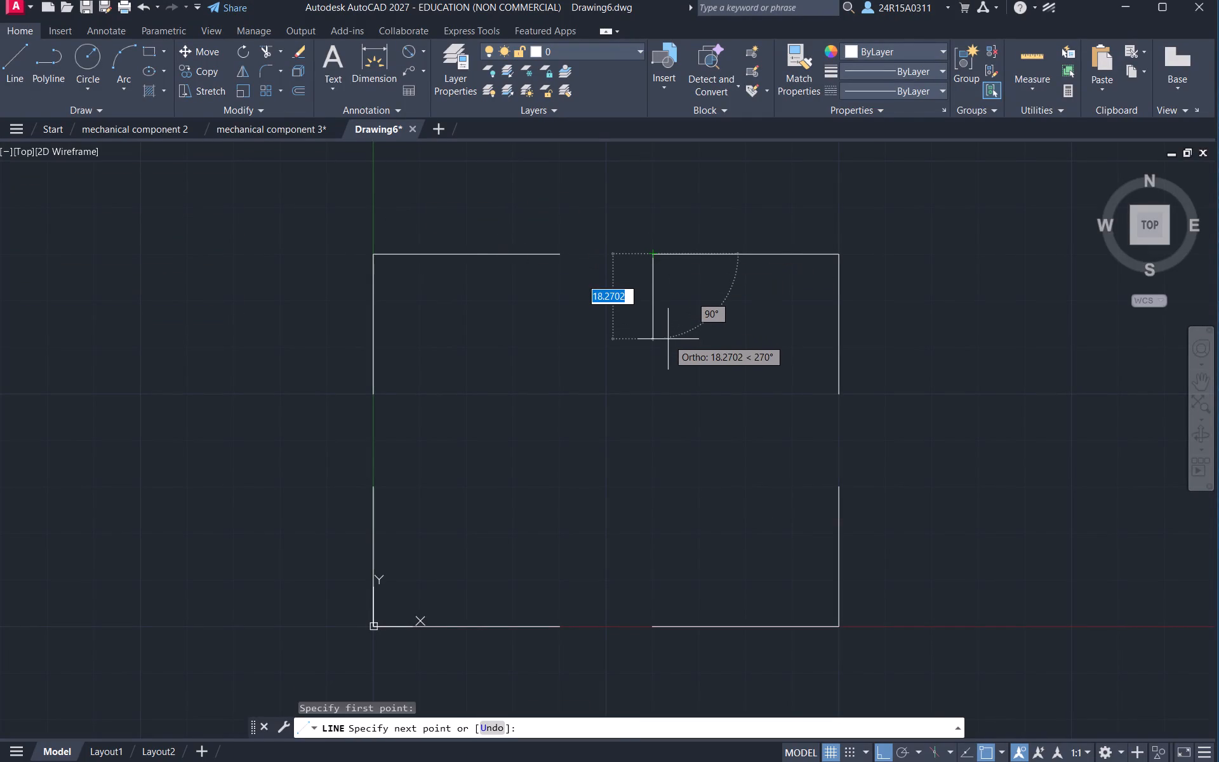
type("25")
key("Return")
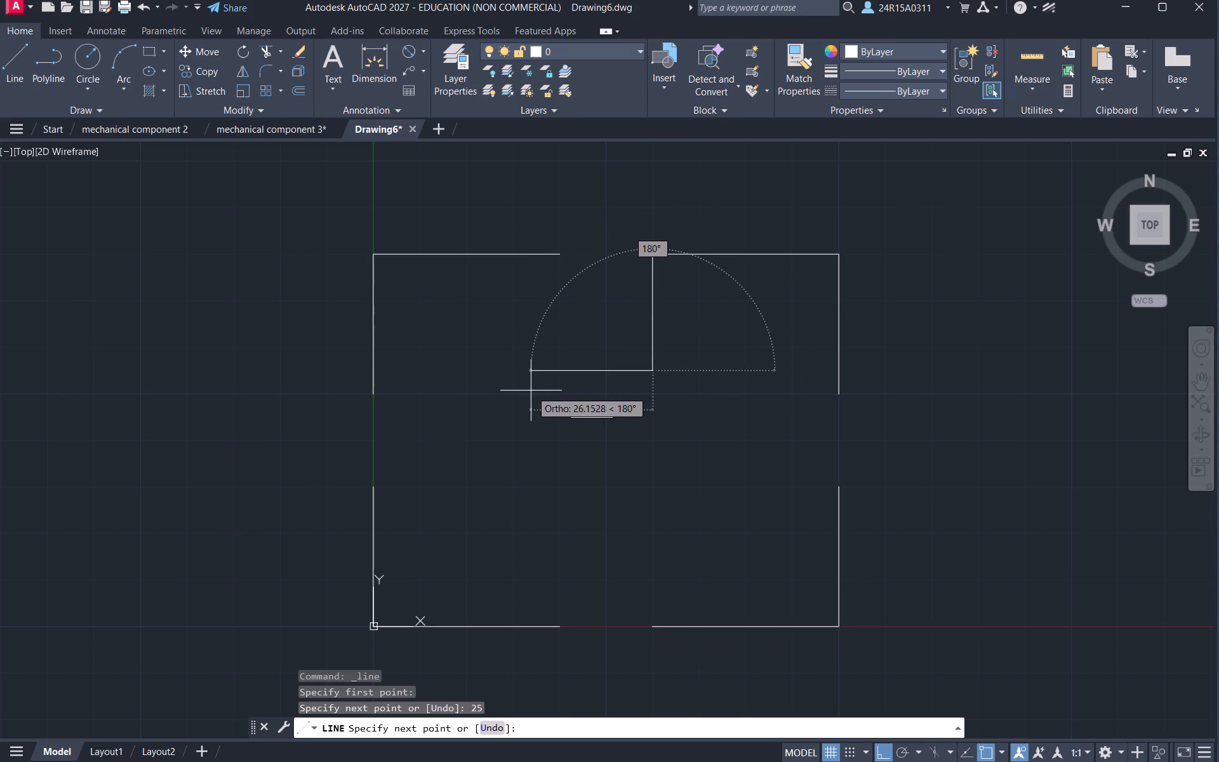
type("20")
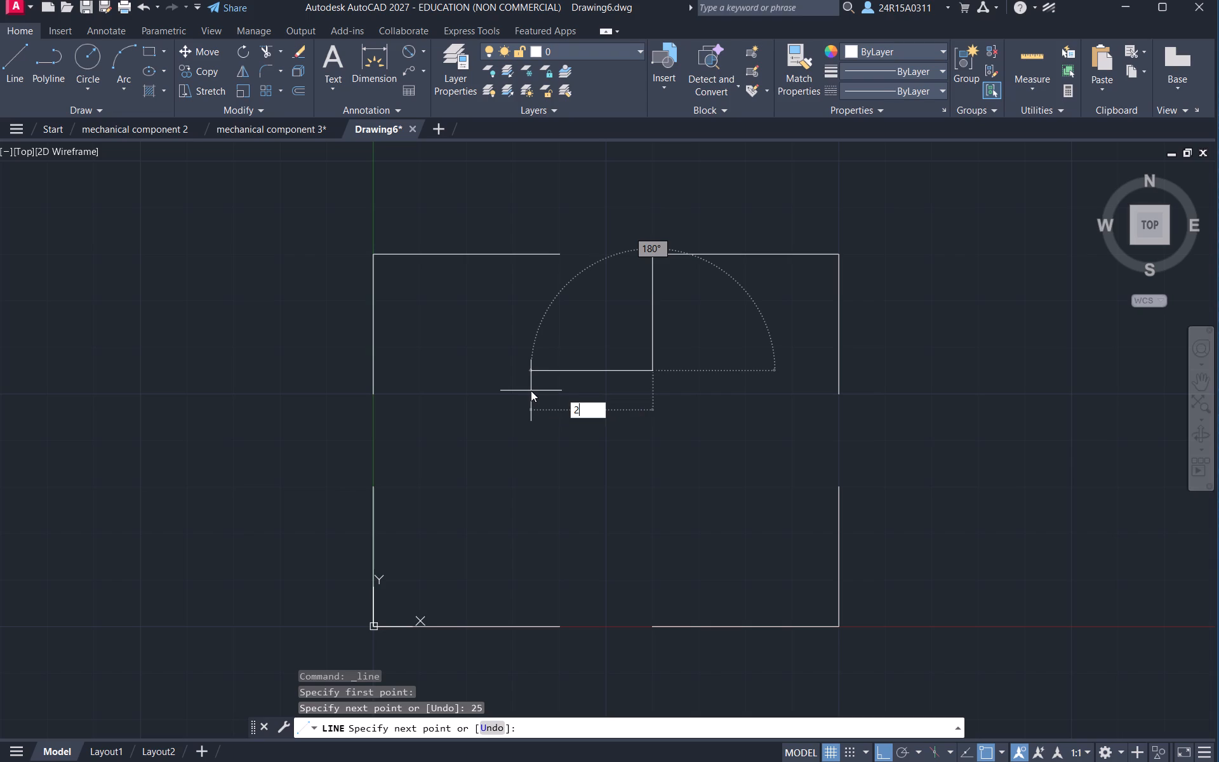
key("Return")
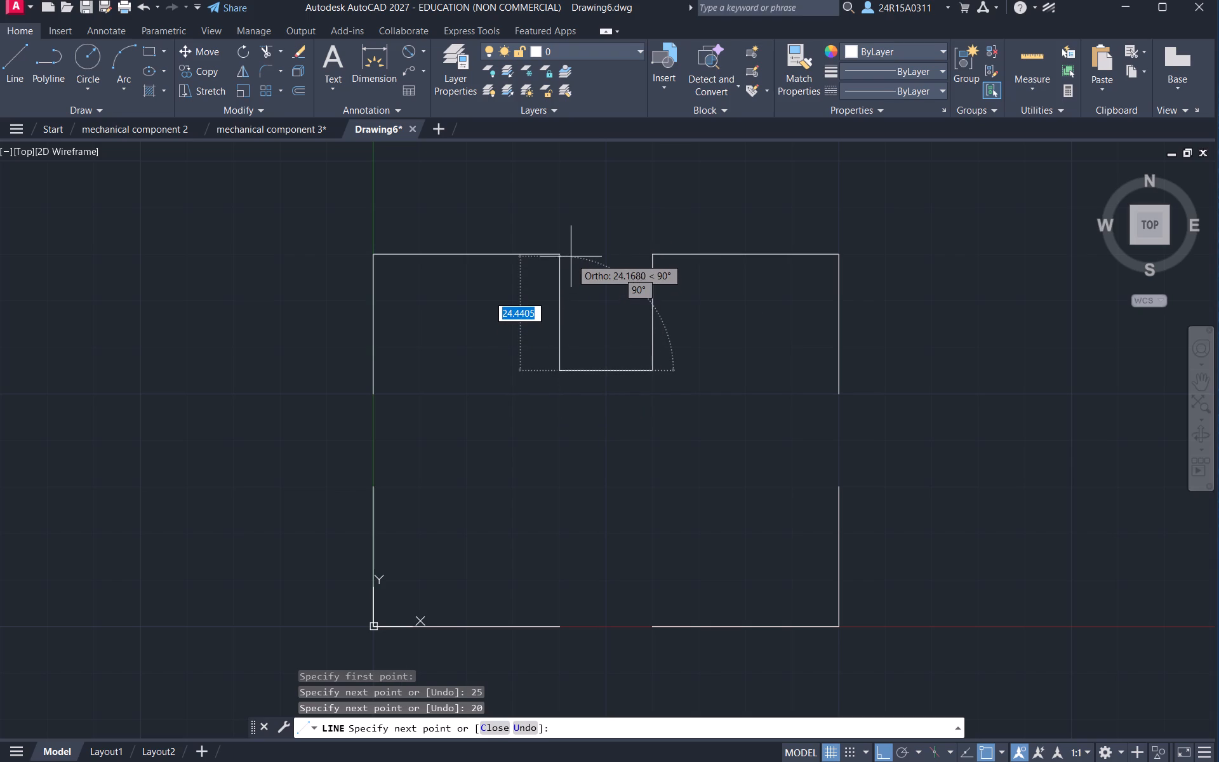
type("25")
key("Return")
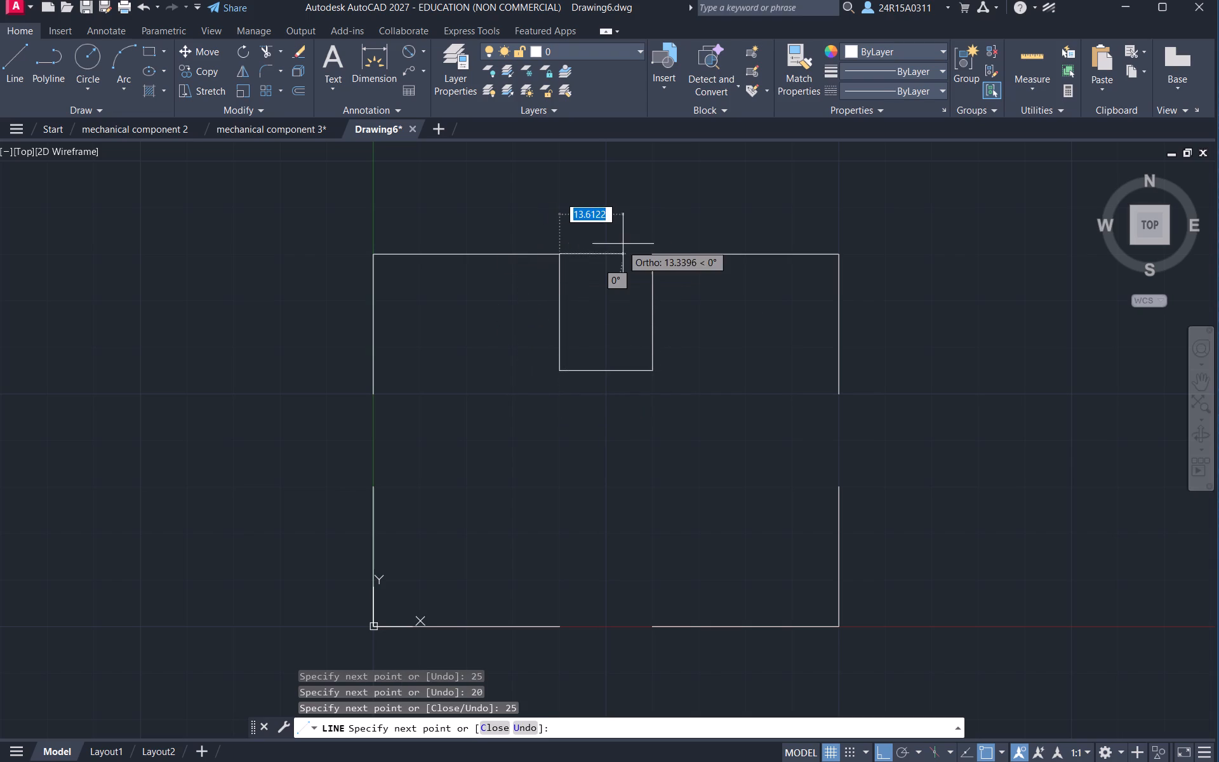
Draw a notch in the right edge's gap from its upper end with lines 25 left, 20 down and 25 right.
key("Escape")
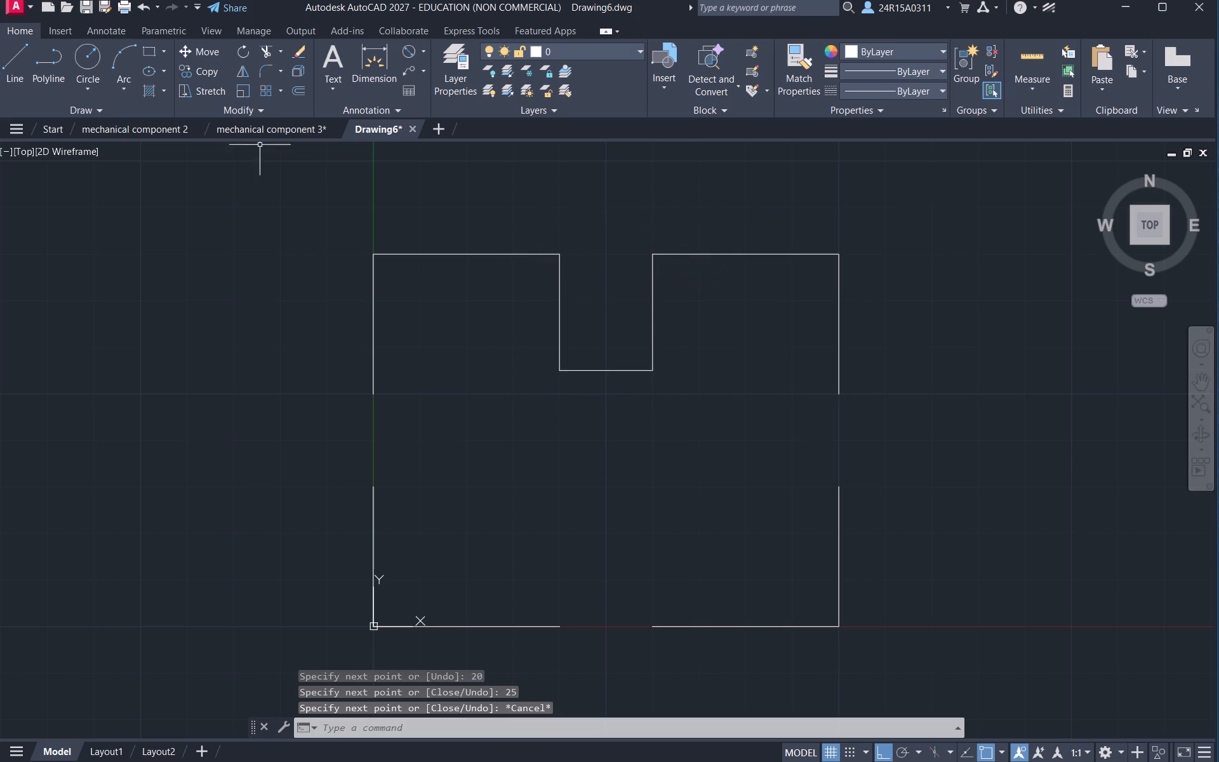
left_click(6, 51)
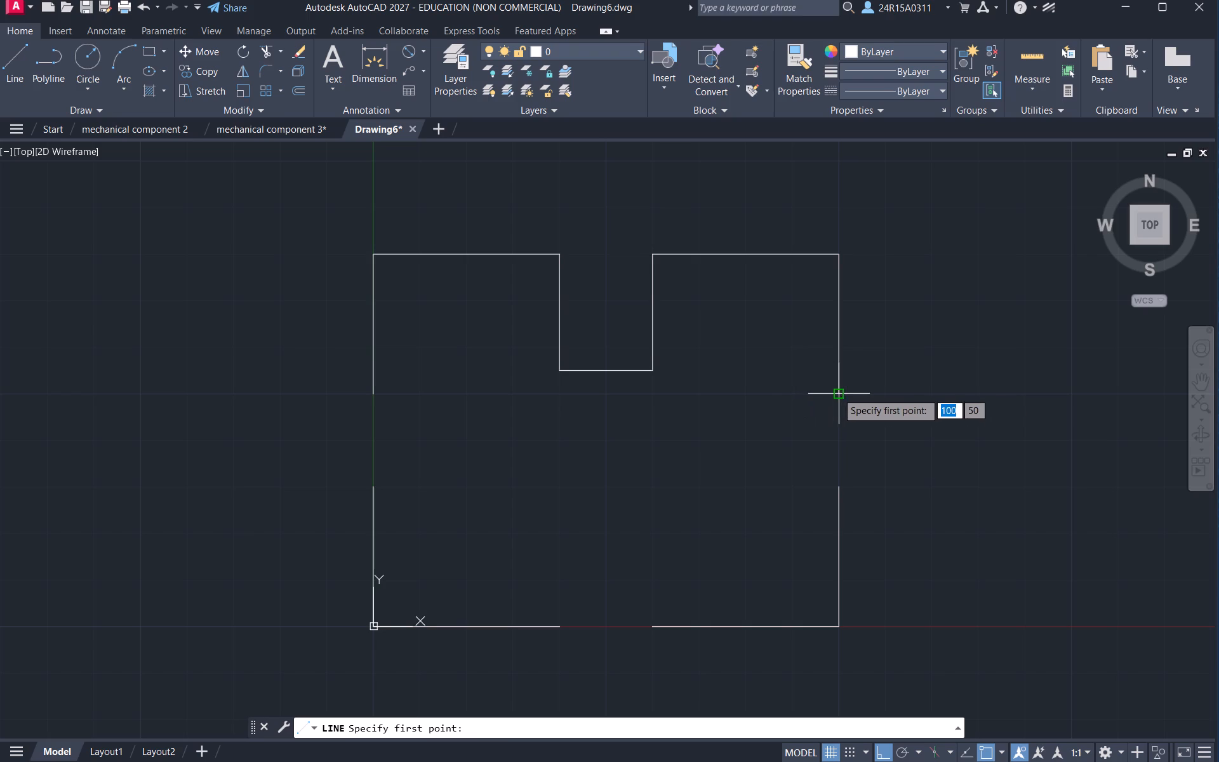
double_click(837, 392)
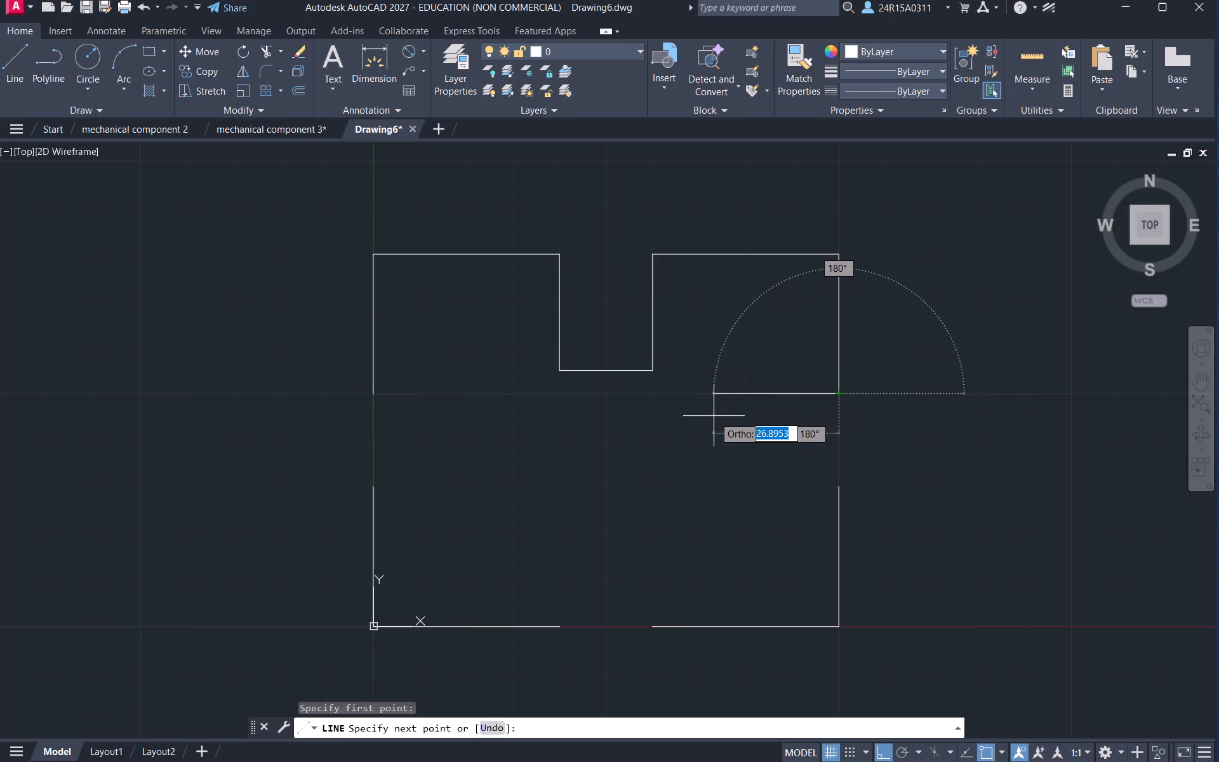
type("25")
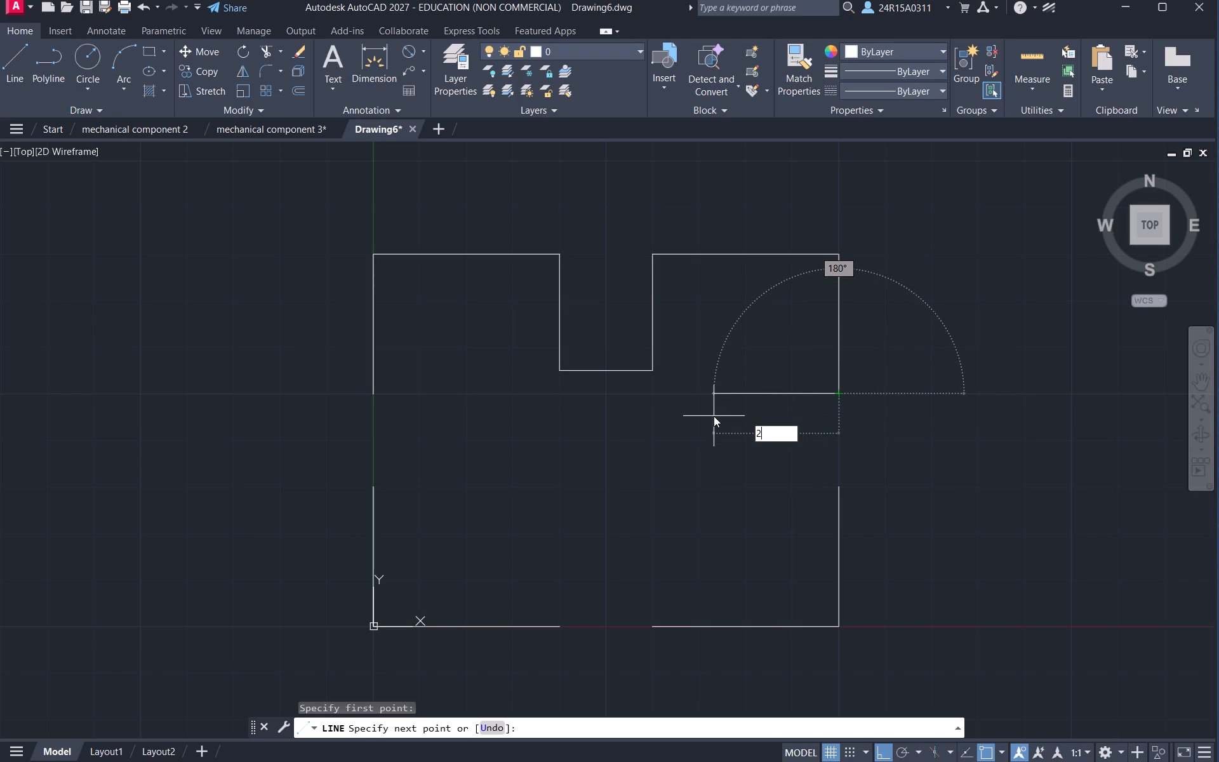
key("Return")
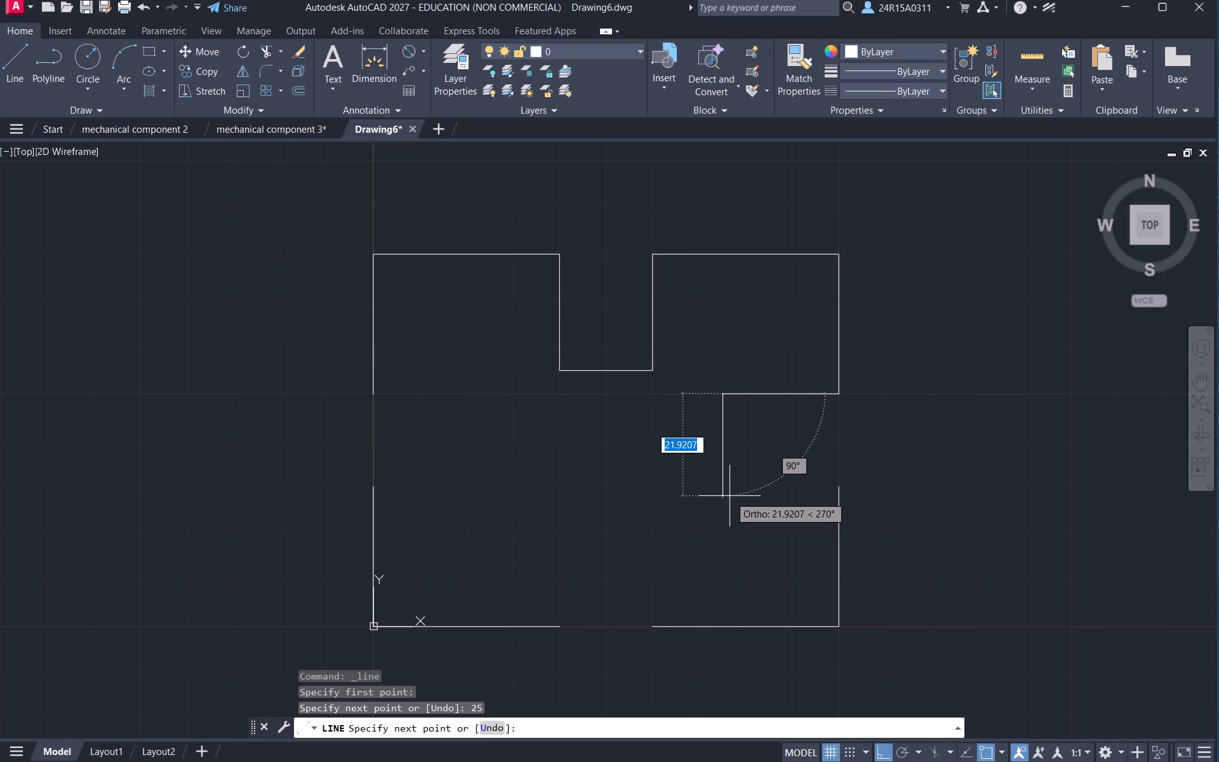
type("20")
key("Return")
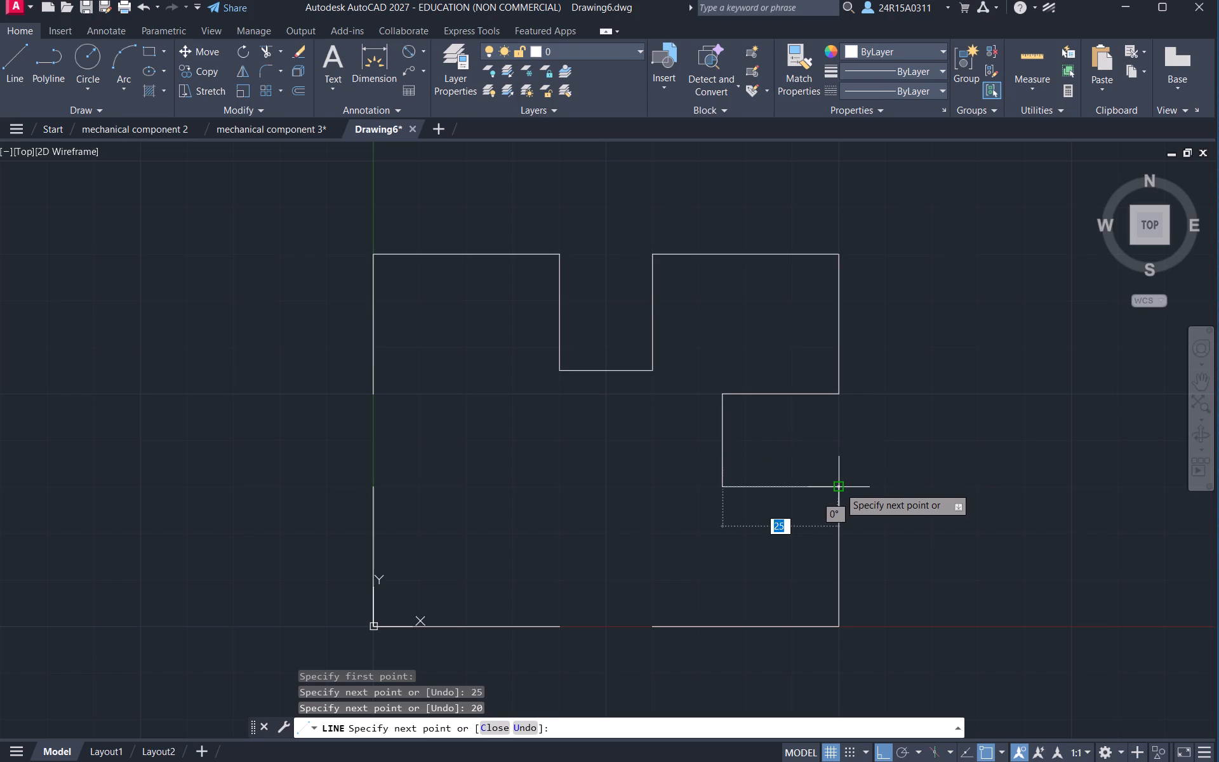
type("25")
key("Return")
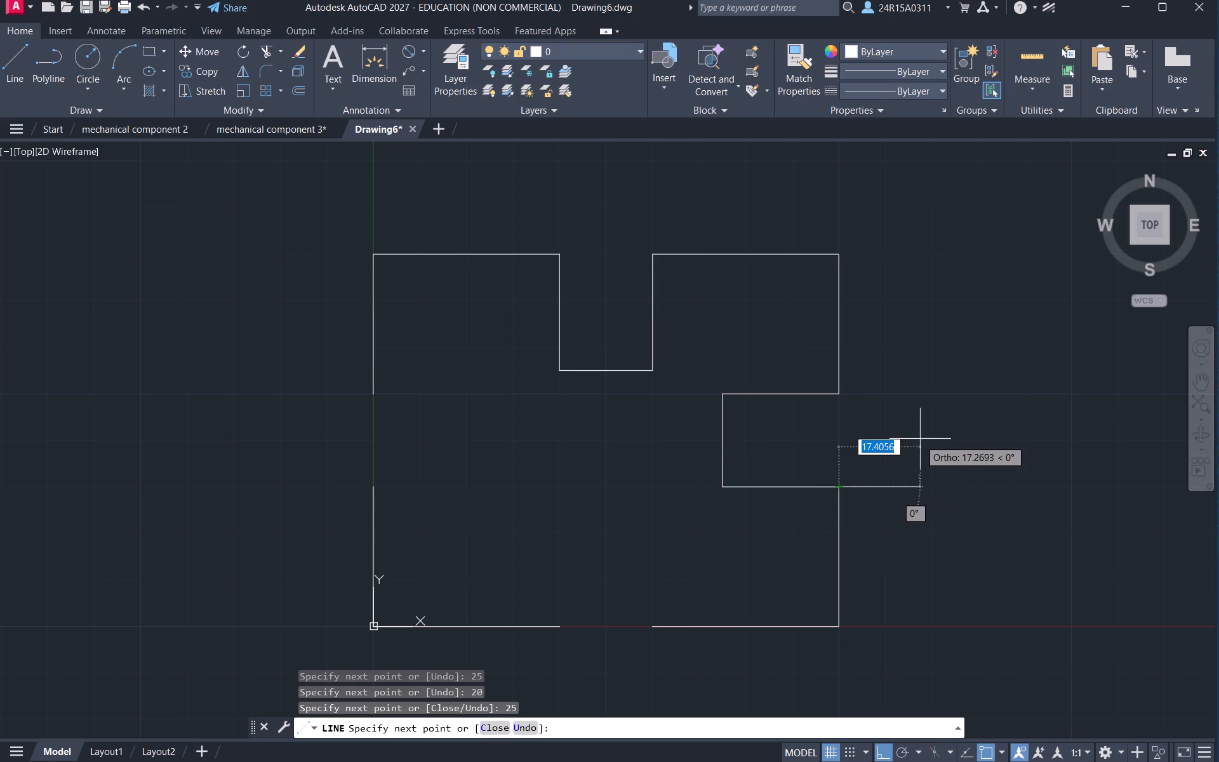
key("Escape")
Draw a notch in the bottom edge's gap from its right end with lines 25 up, 20 left and 25 down.
left_click(9, 53)
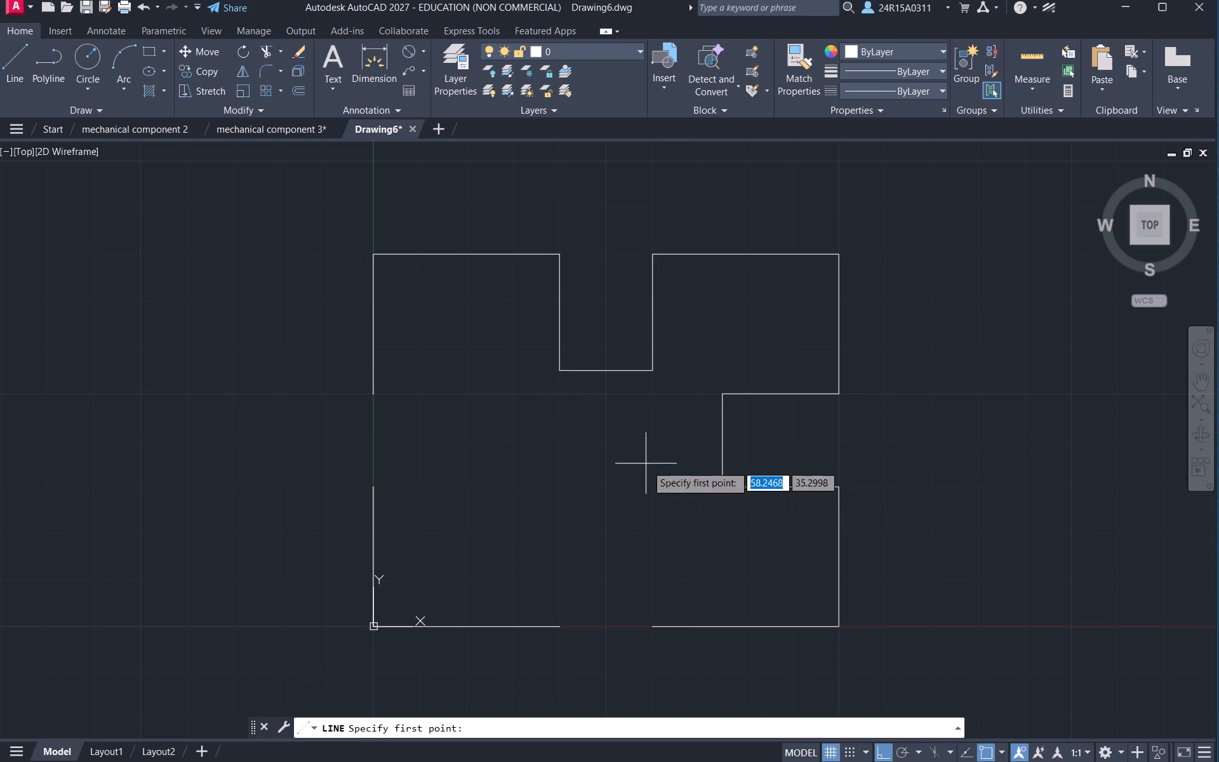
left_click(653, 625)
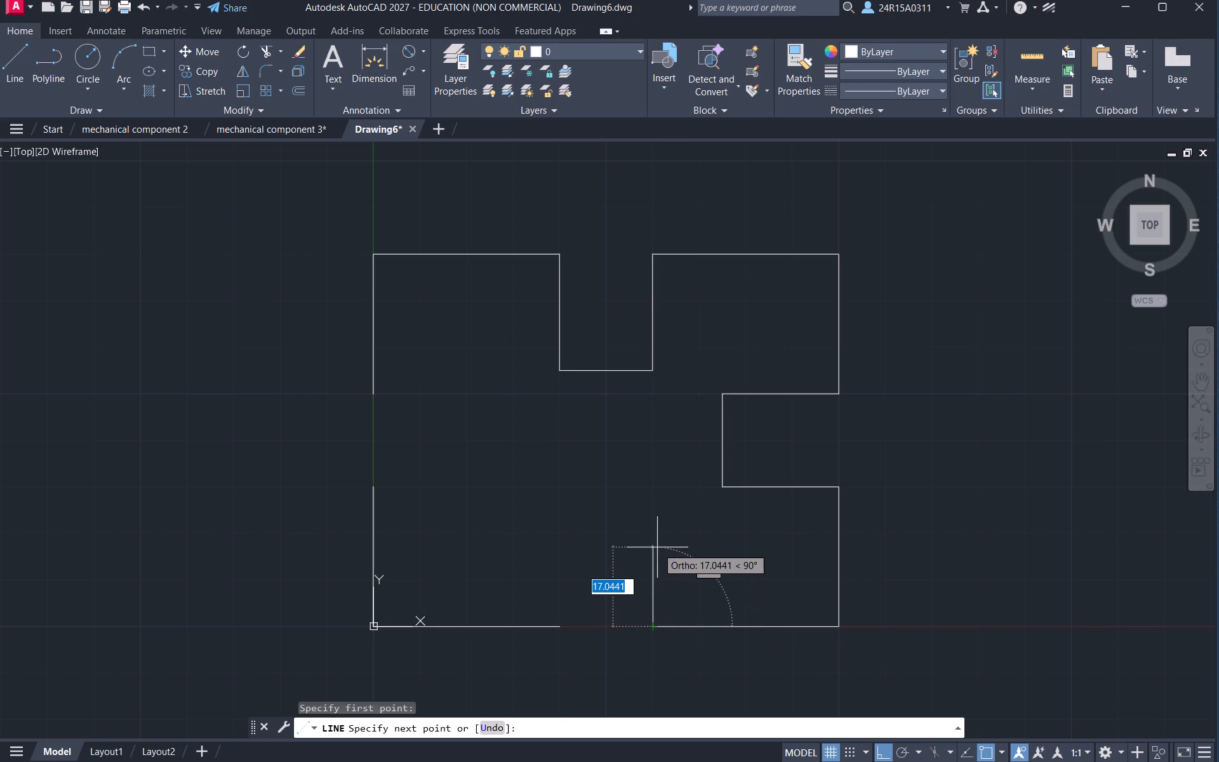
type("25")
key("Return")
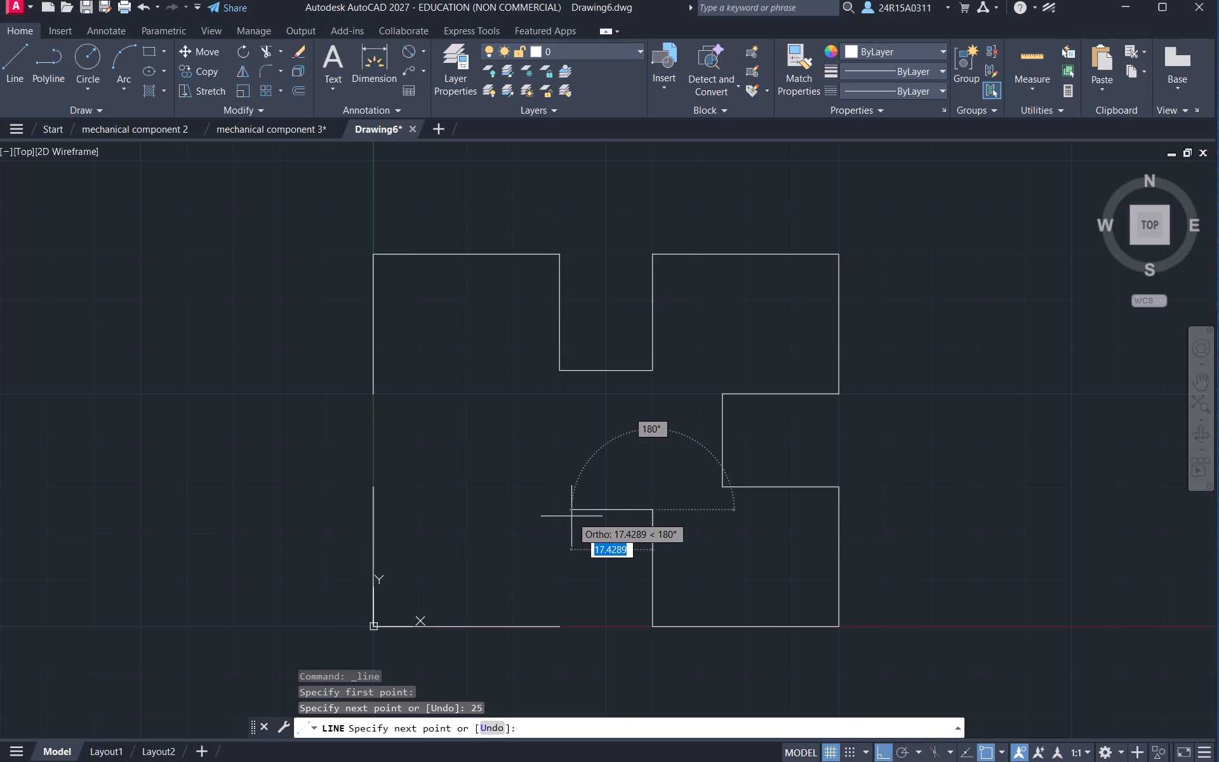
type("20")
key("Return")
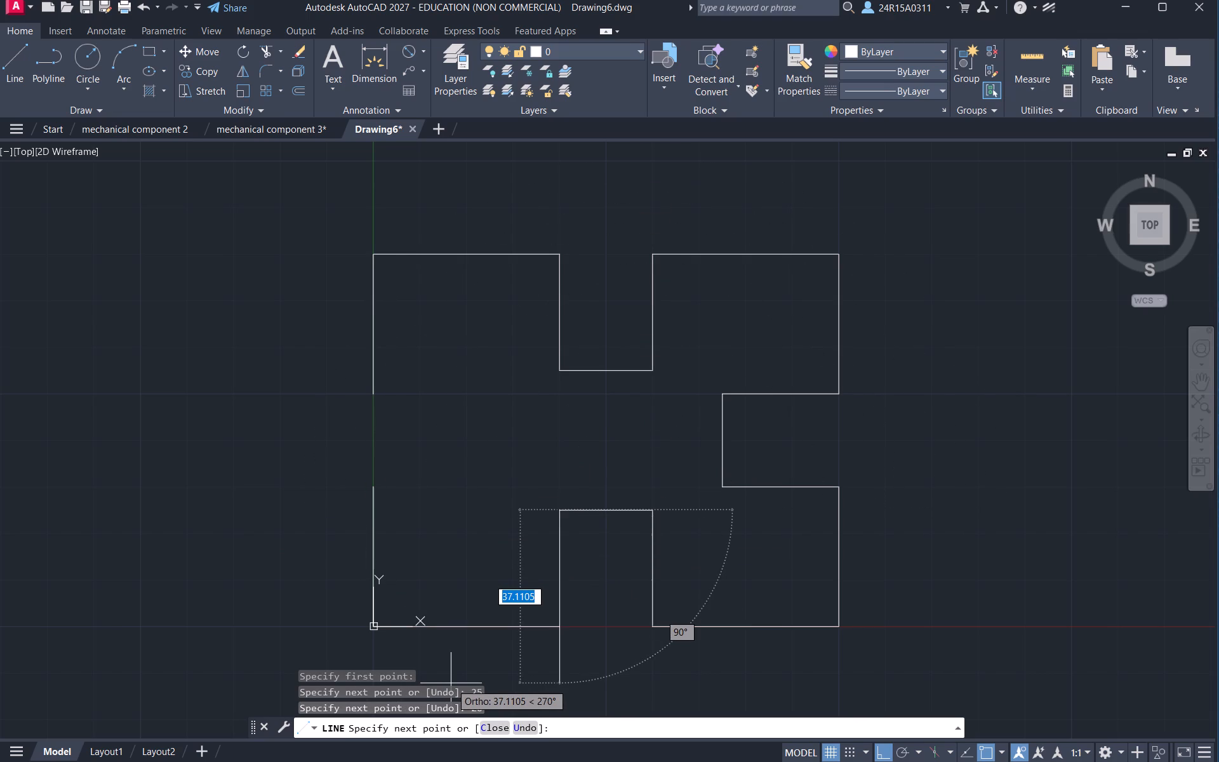
type("25")
key("Return")
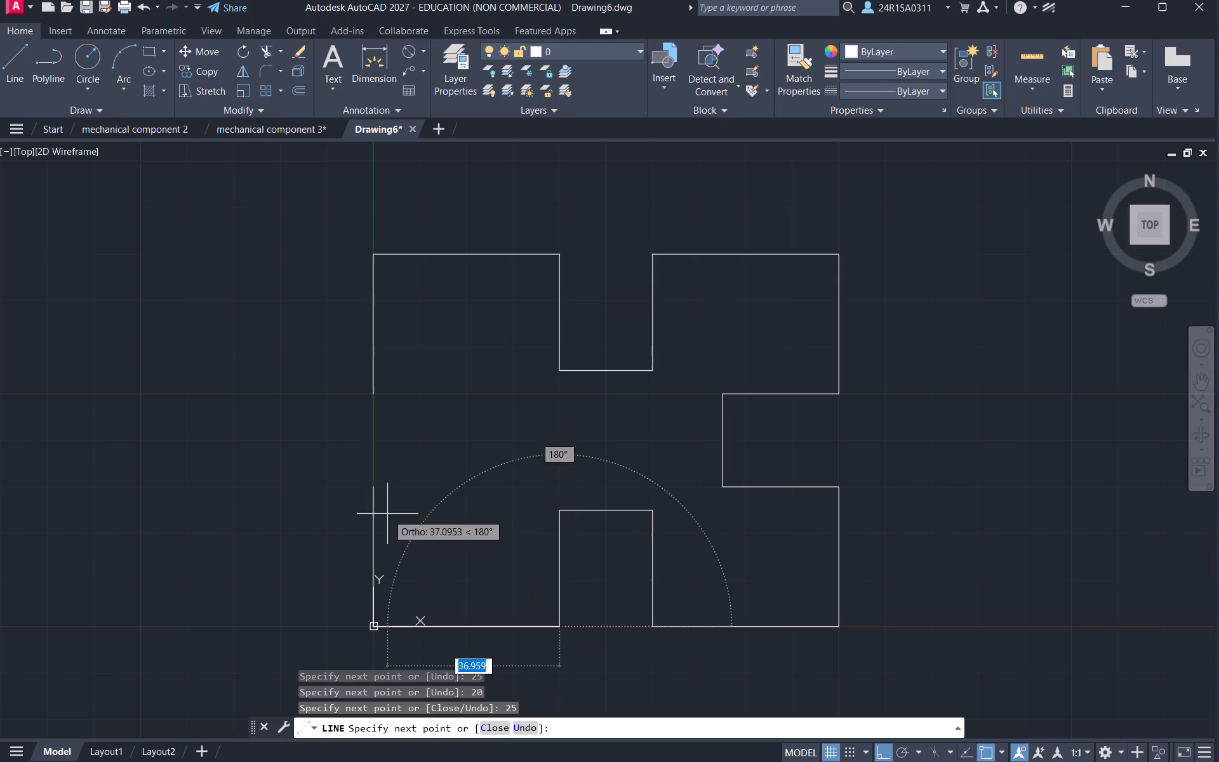
key("Escape")
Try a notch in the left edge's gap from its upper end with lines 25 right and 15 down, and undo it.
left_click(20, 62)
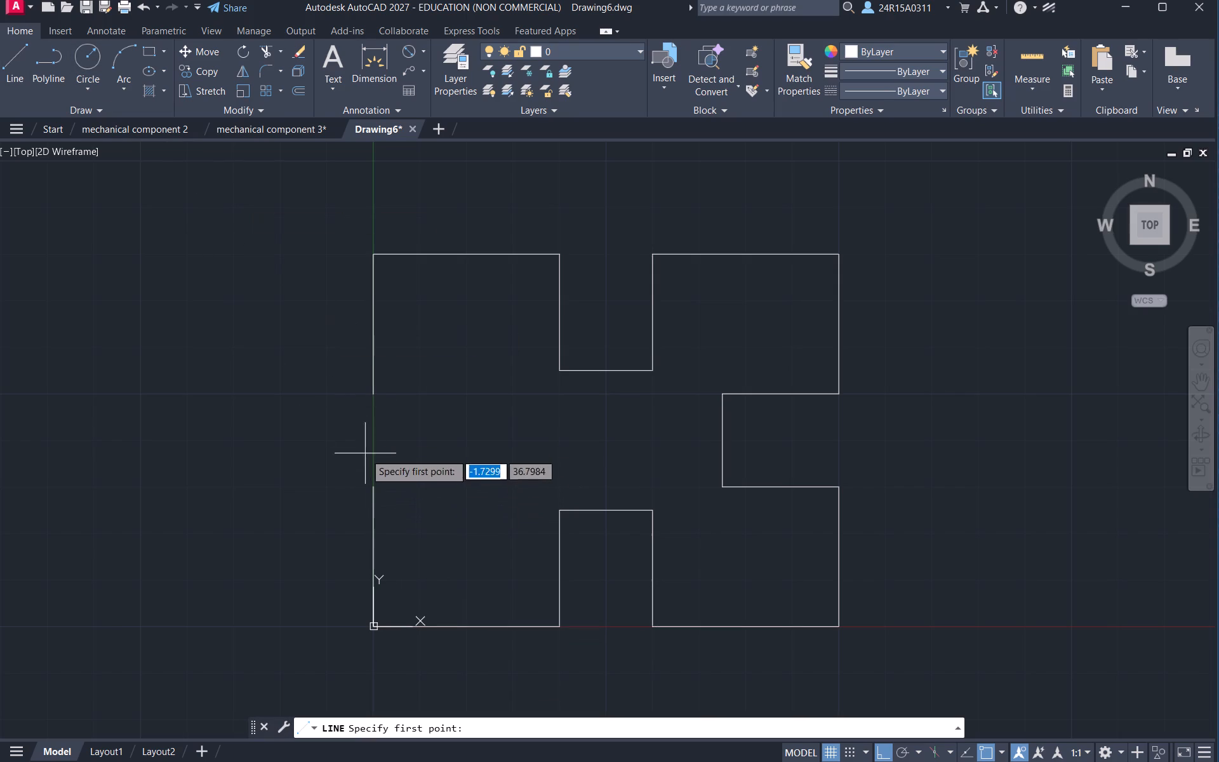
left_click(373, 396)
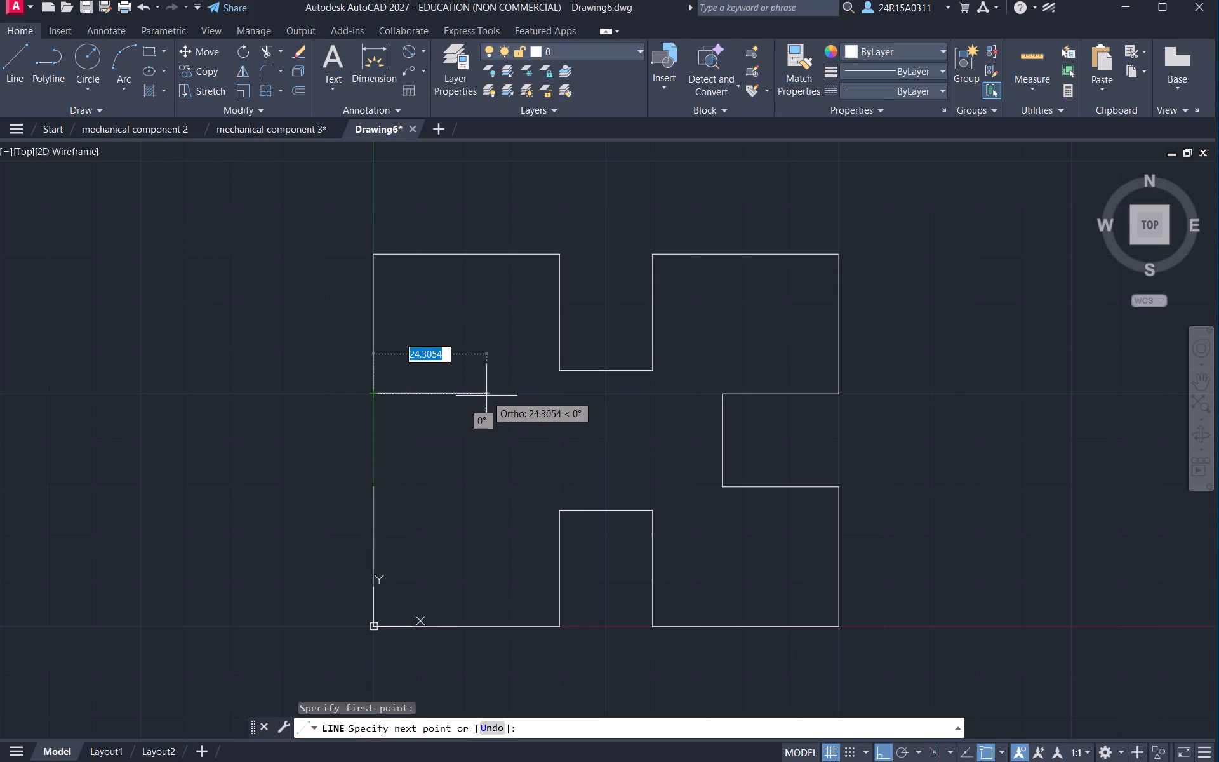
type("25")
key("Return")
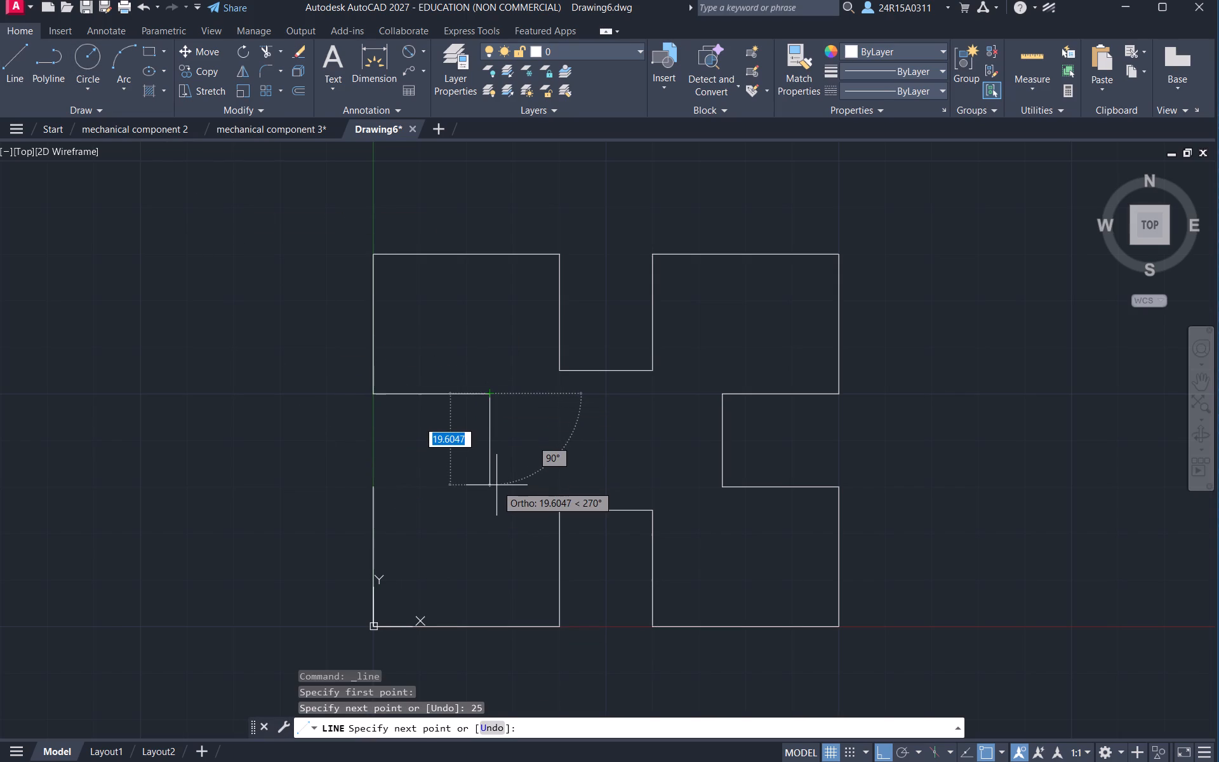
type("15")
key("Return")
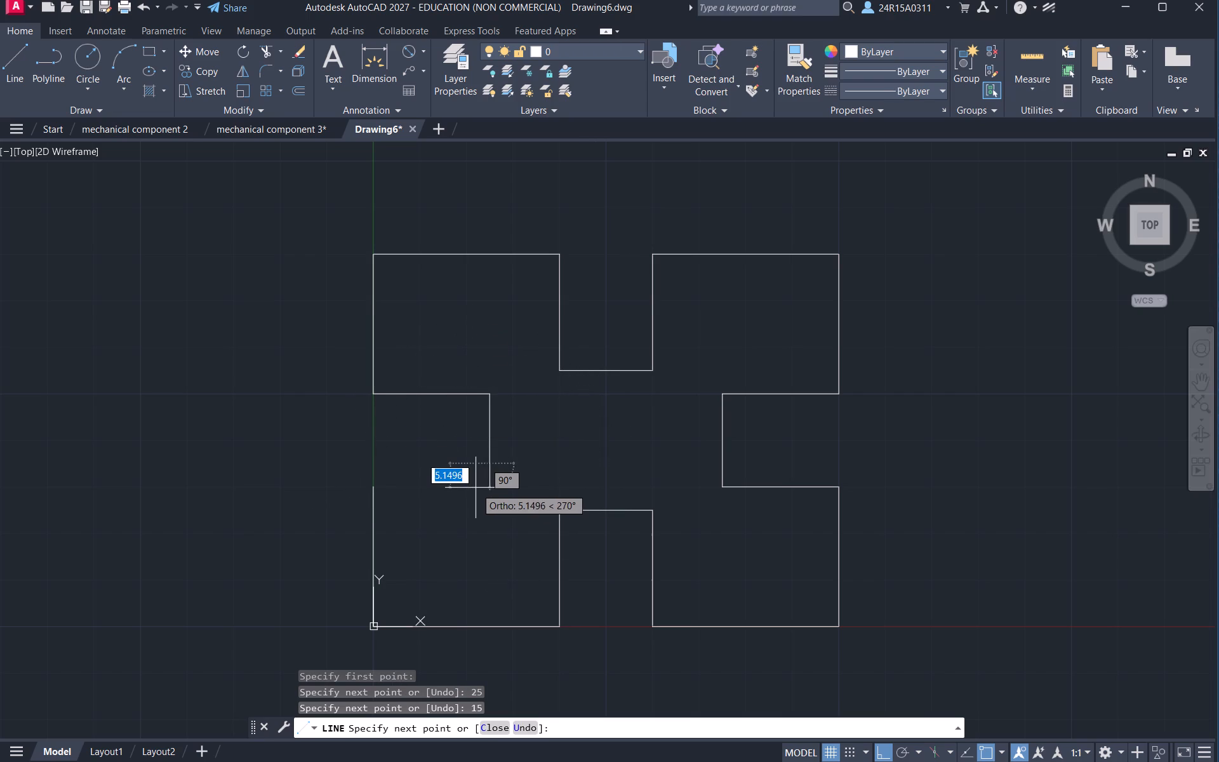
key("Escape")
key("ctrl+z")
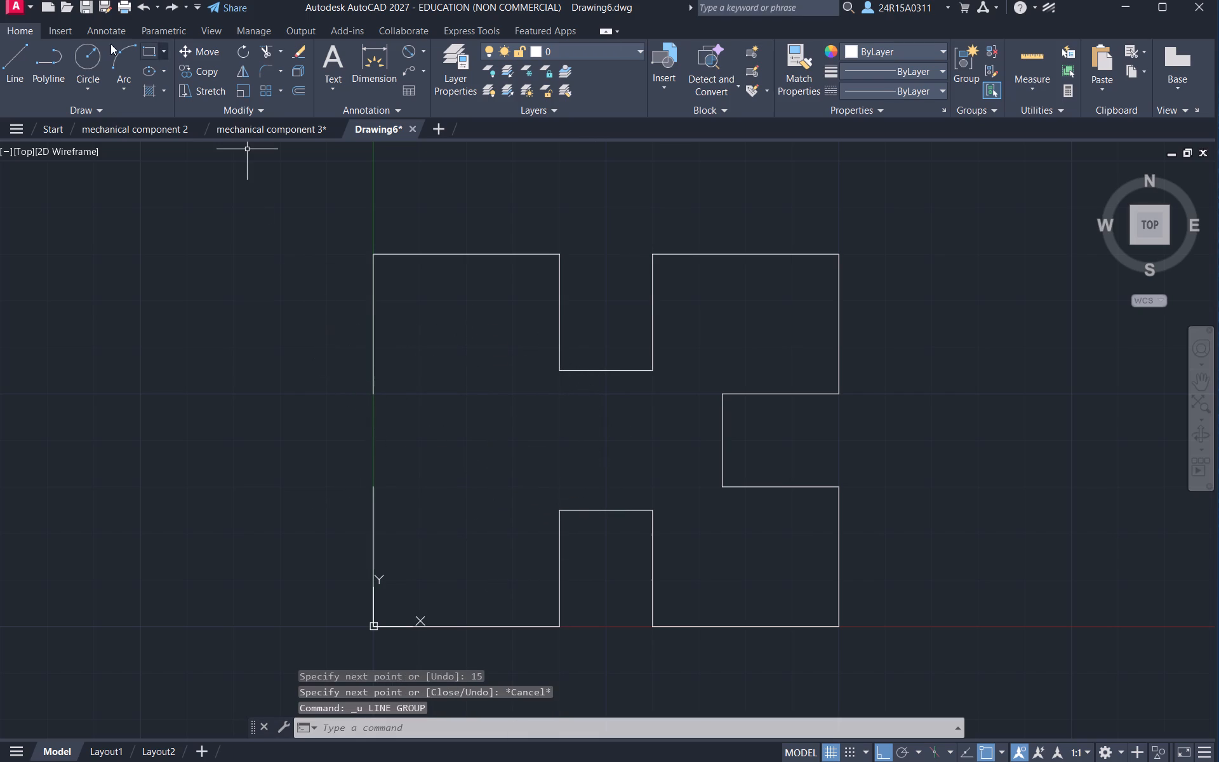
Draw a notch in the left edge's gap from its upper end with lines 25 right, 20 down and 25 left.
left_click(21, 46)
left_click(376, 398)
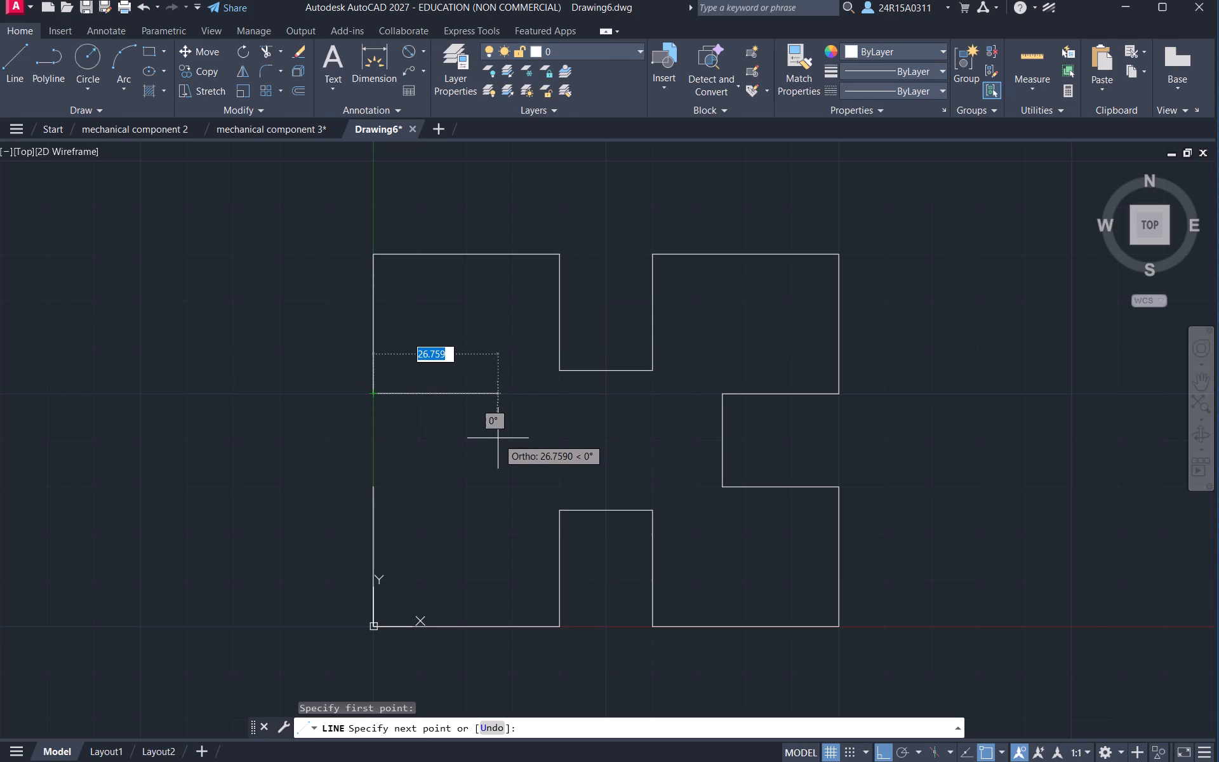
type("25")
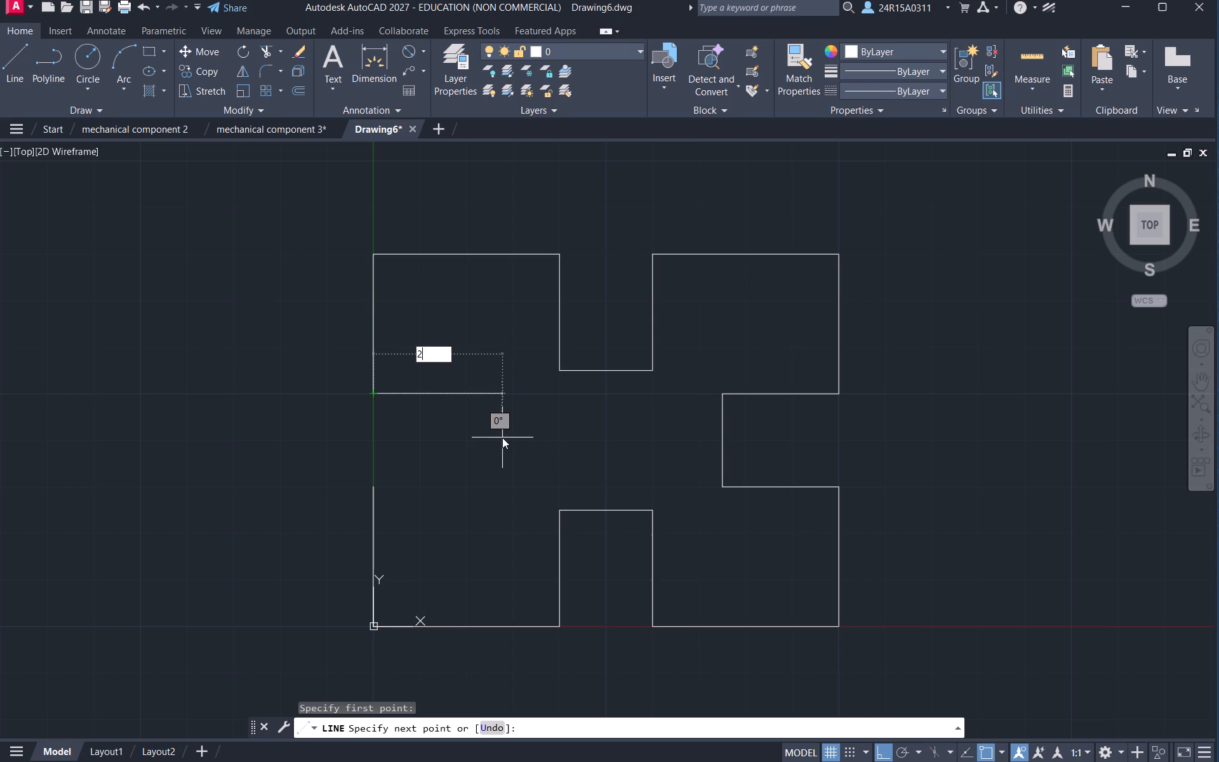
key("Return")
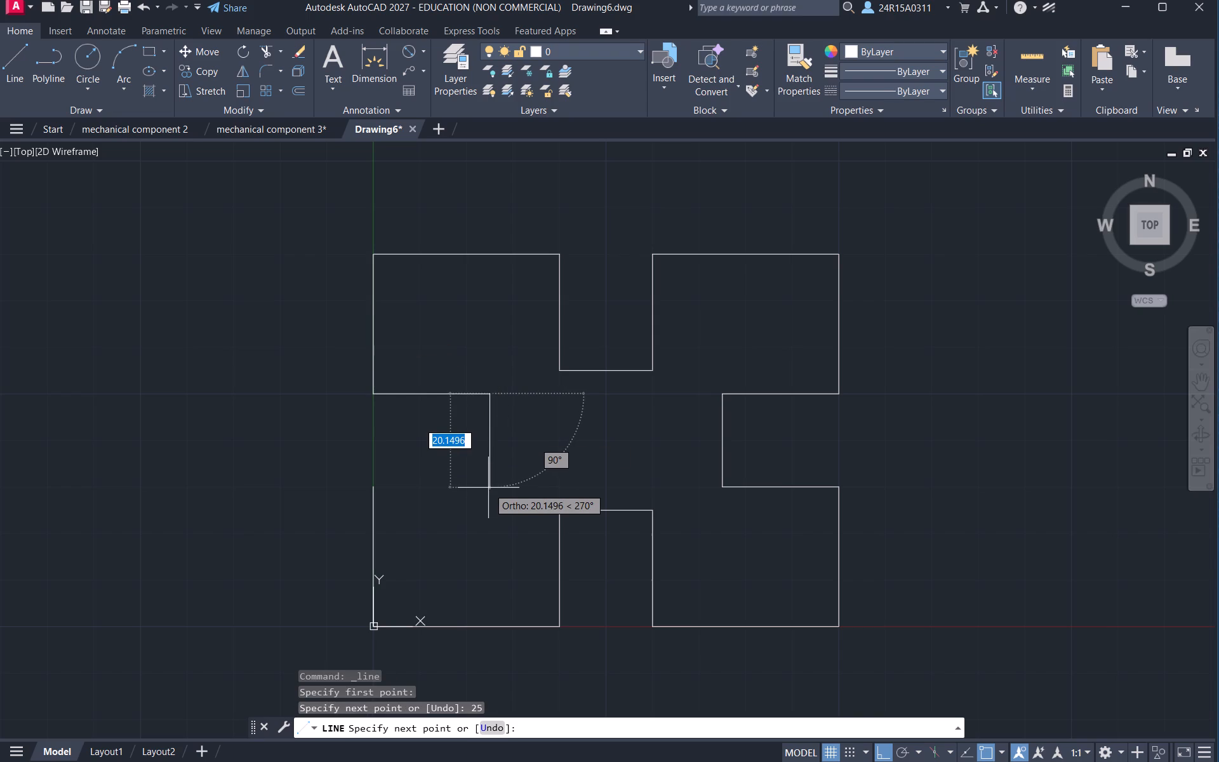
type("20")
key("Return")
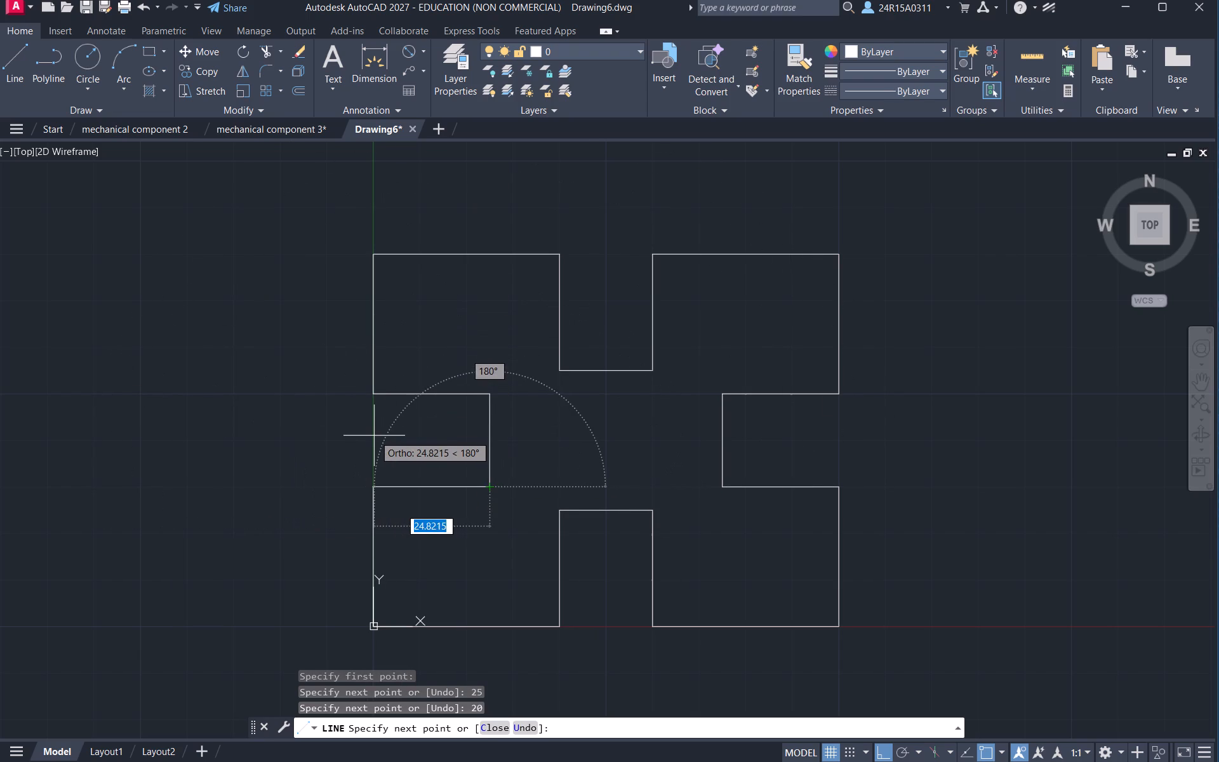
type("25")
key("Return")
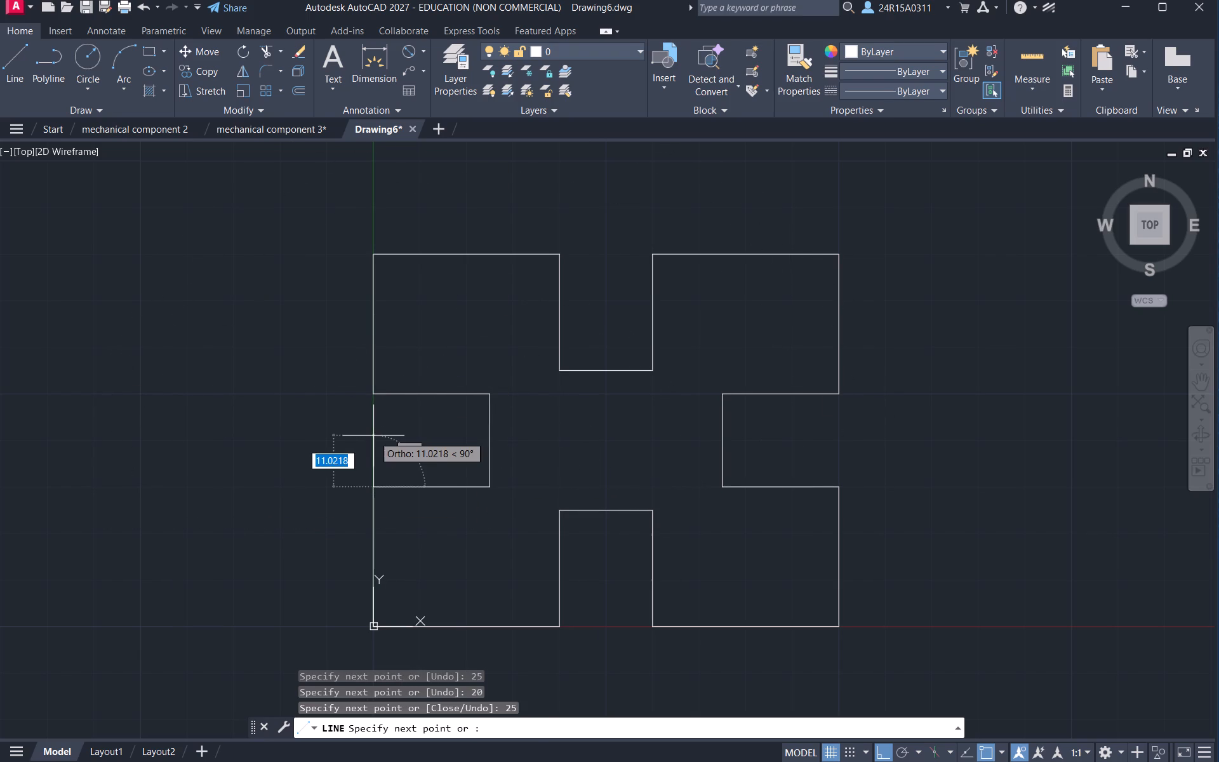
key("Escape")
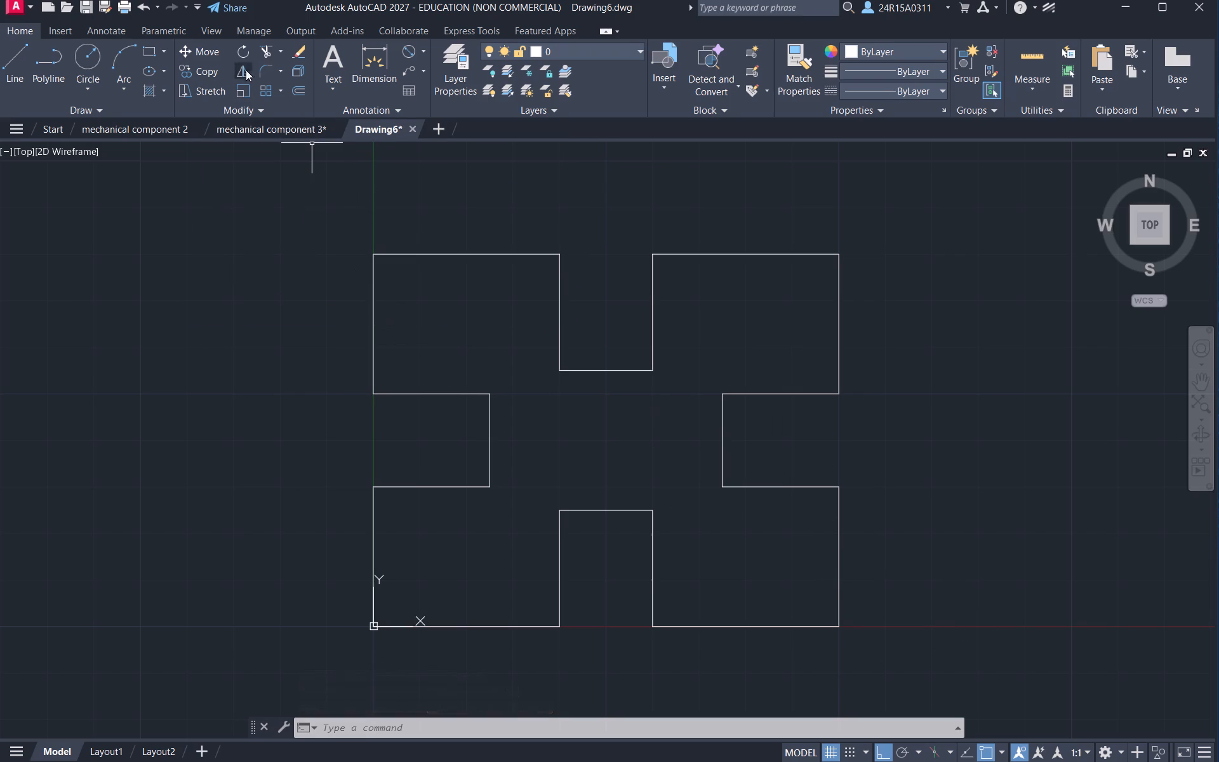
Fillet both inner corners of the top notch with a radius of 10.
double_click(267, 72)
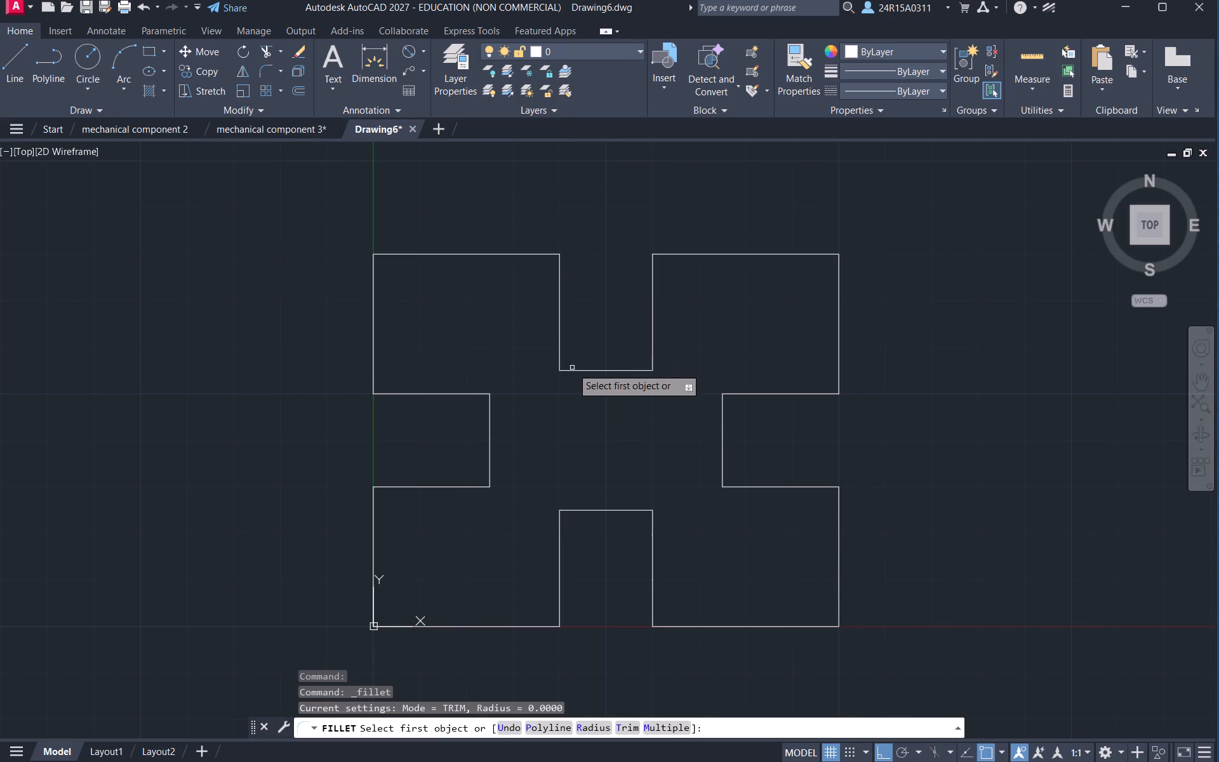
left_click(599, 726)
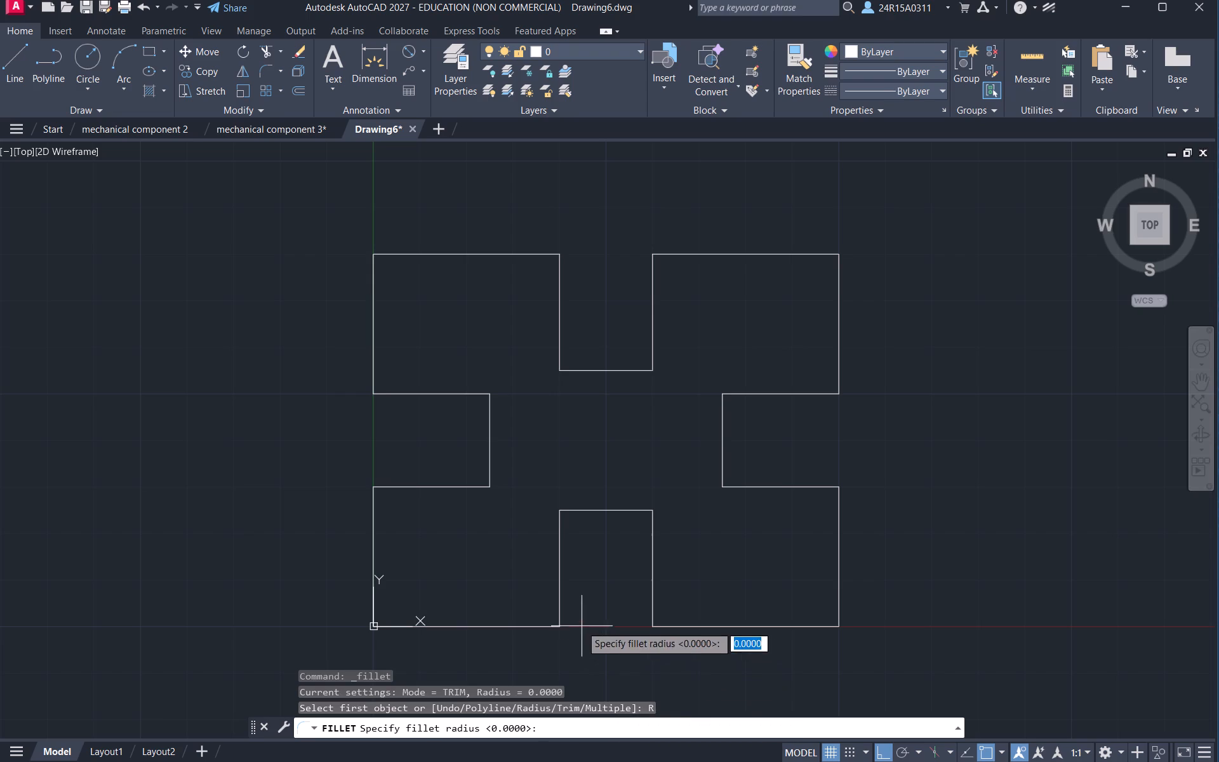
type("10")
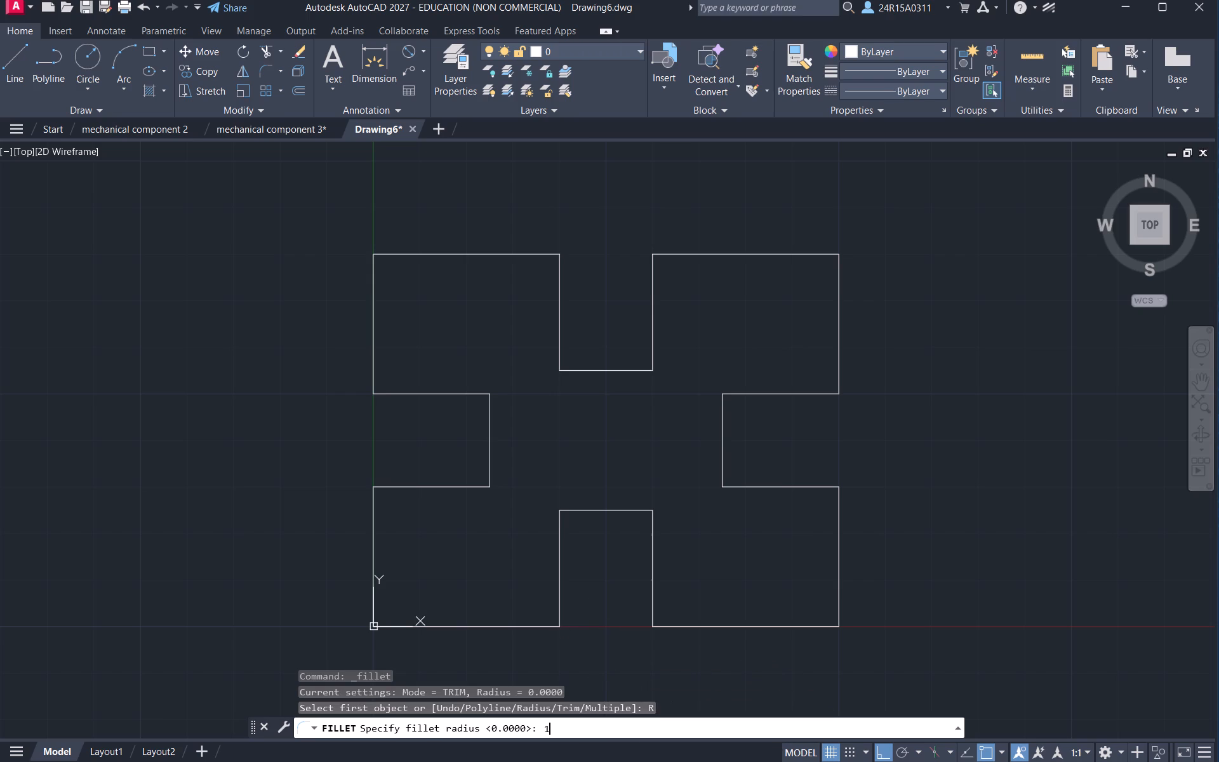
key("Return")
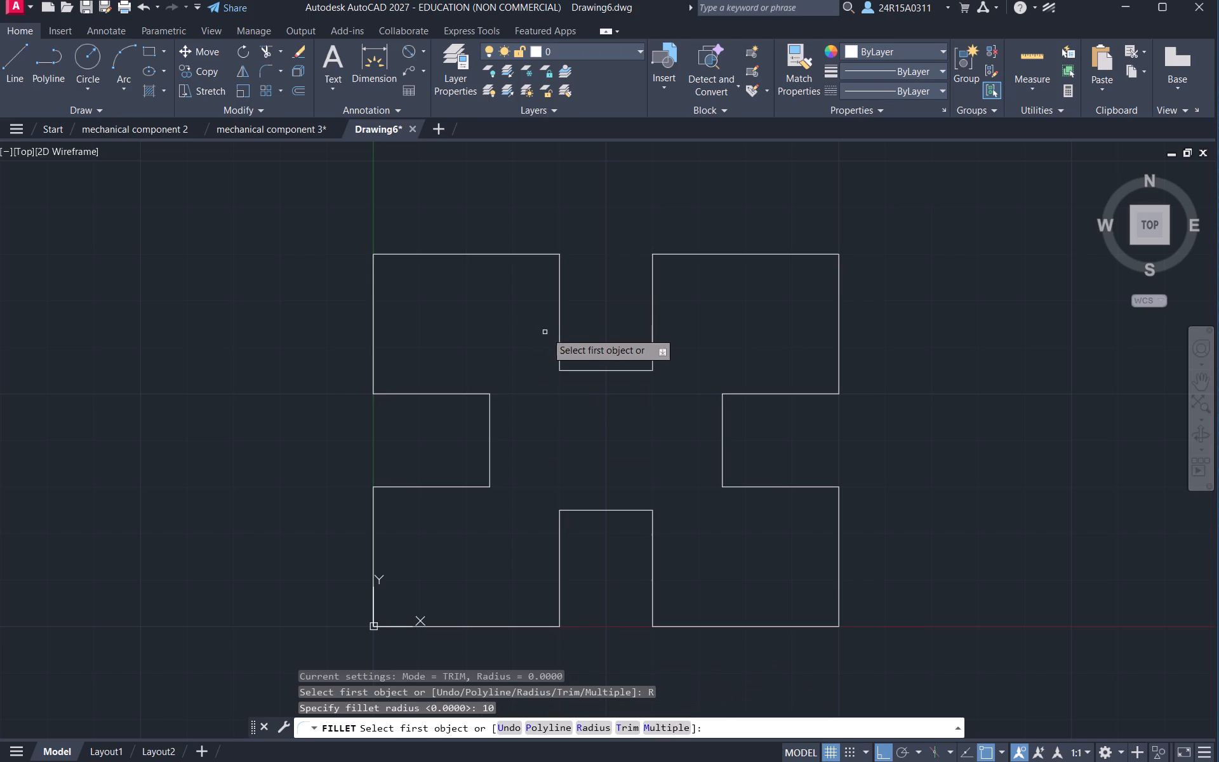
double_click(559, 333)
double_click(587, 374)
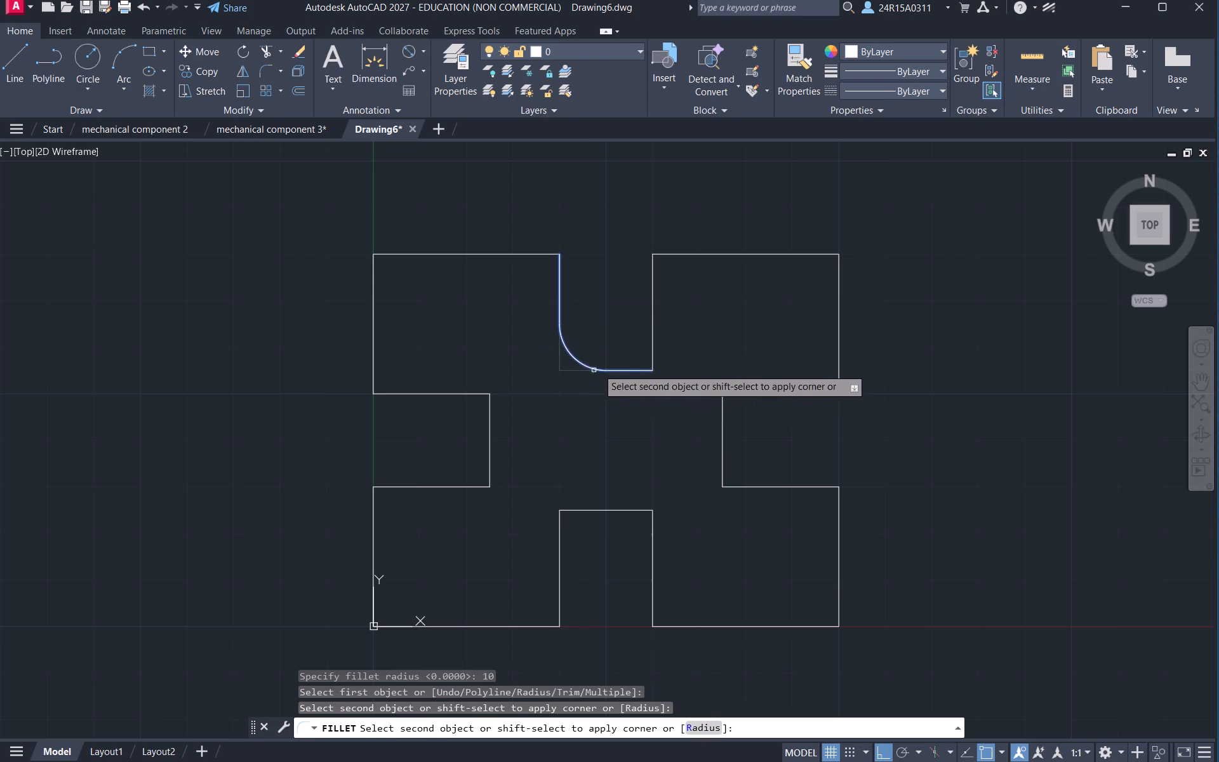
double_click(593, 368)
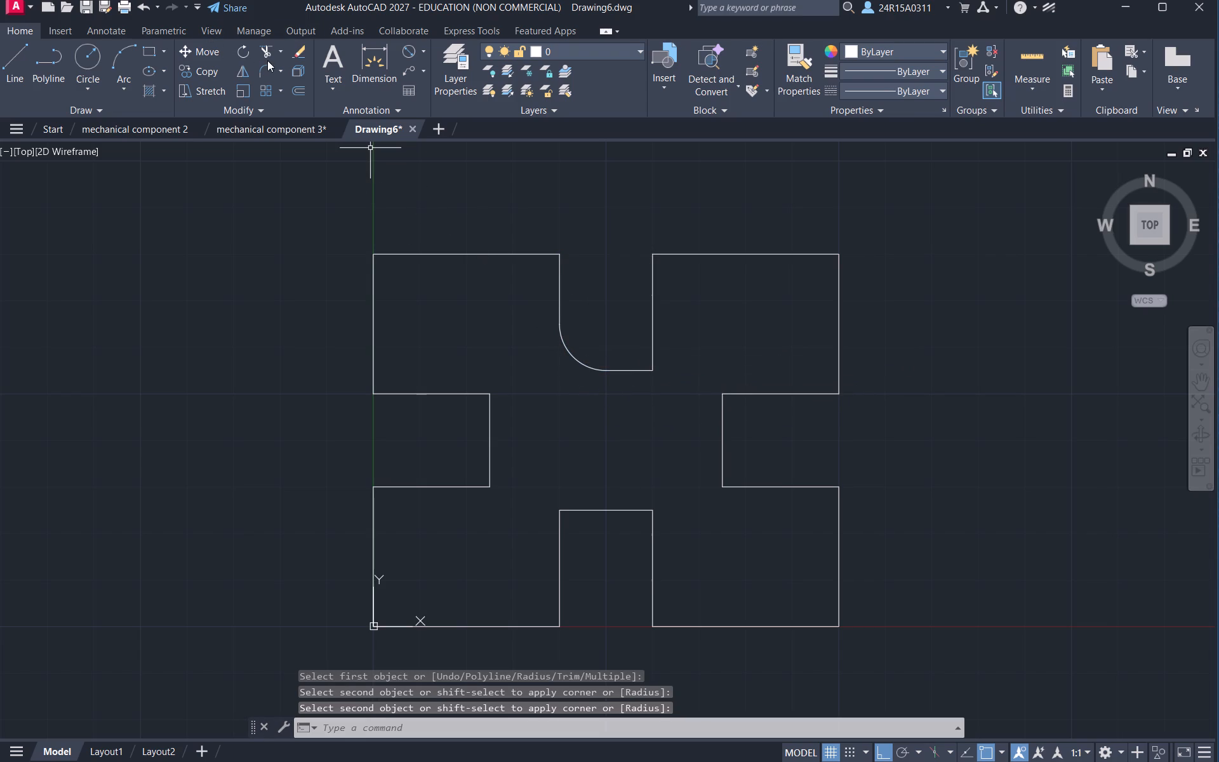
left_click(268, 67)
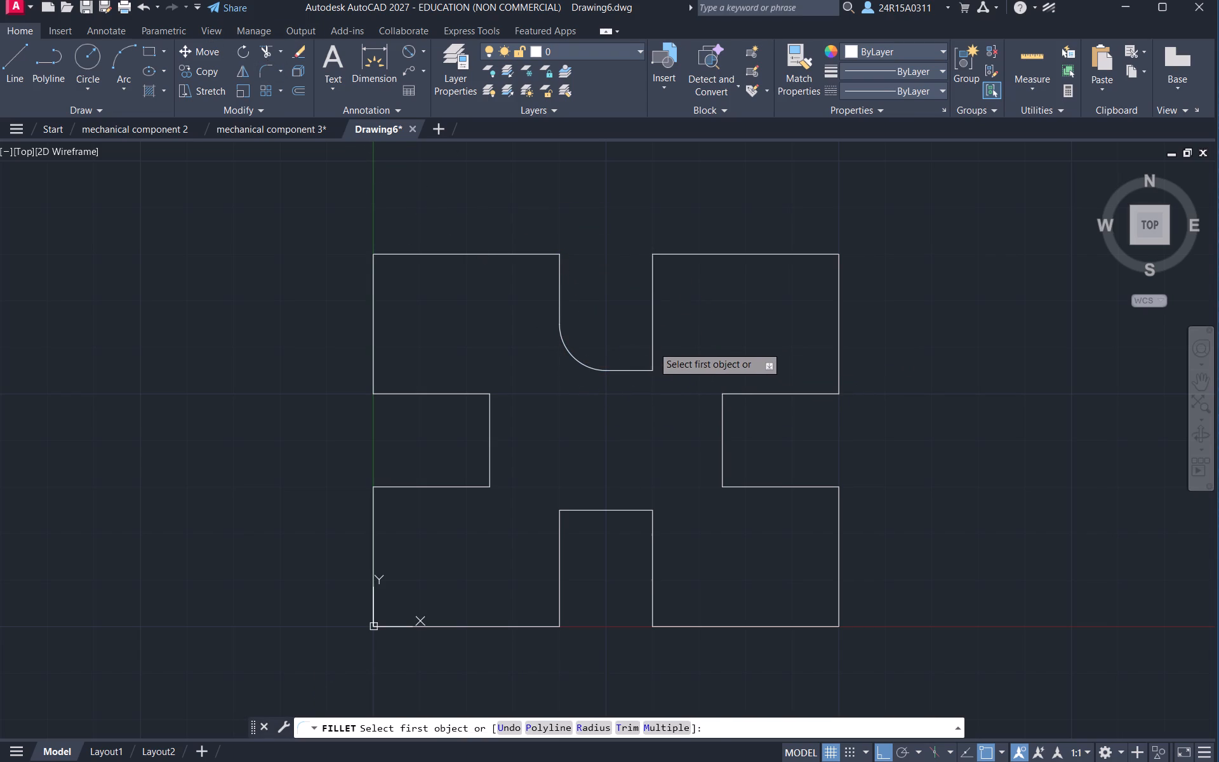
left_click(653, 346)
double_click(630, 370)
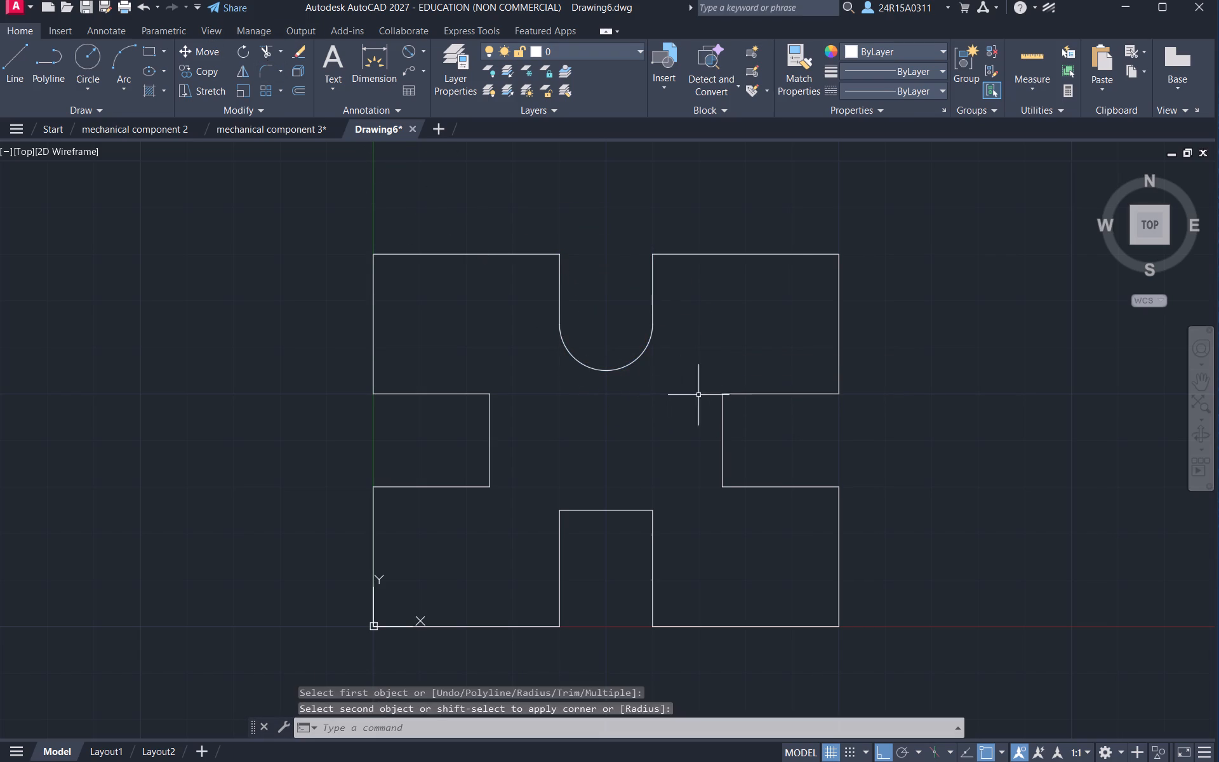
Fillet both inner corners of the right notch with the same radius of 10.
left_click(264, 67)
double_click(773, 392)
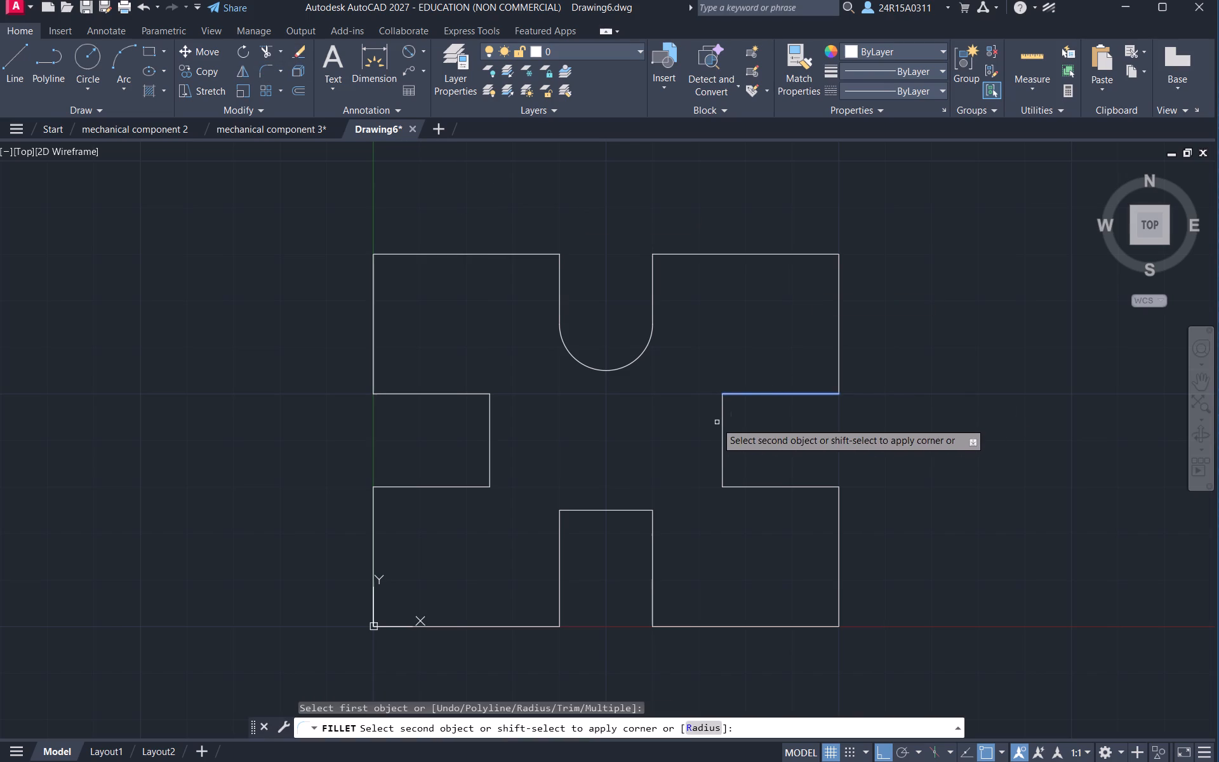
double_click(723, 422)
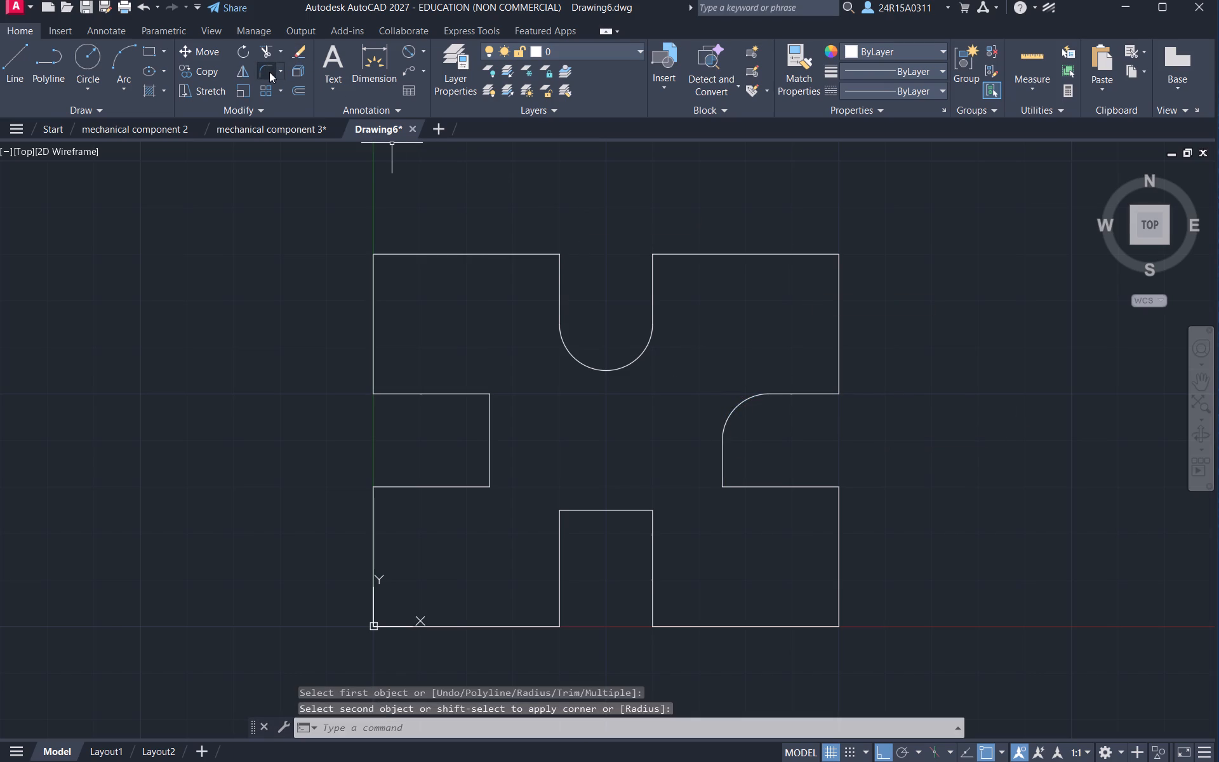
left_click(269, 72)
left_click(751, 485)
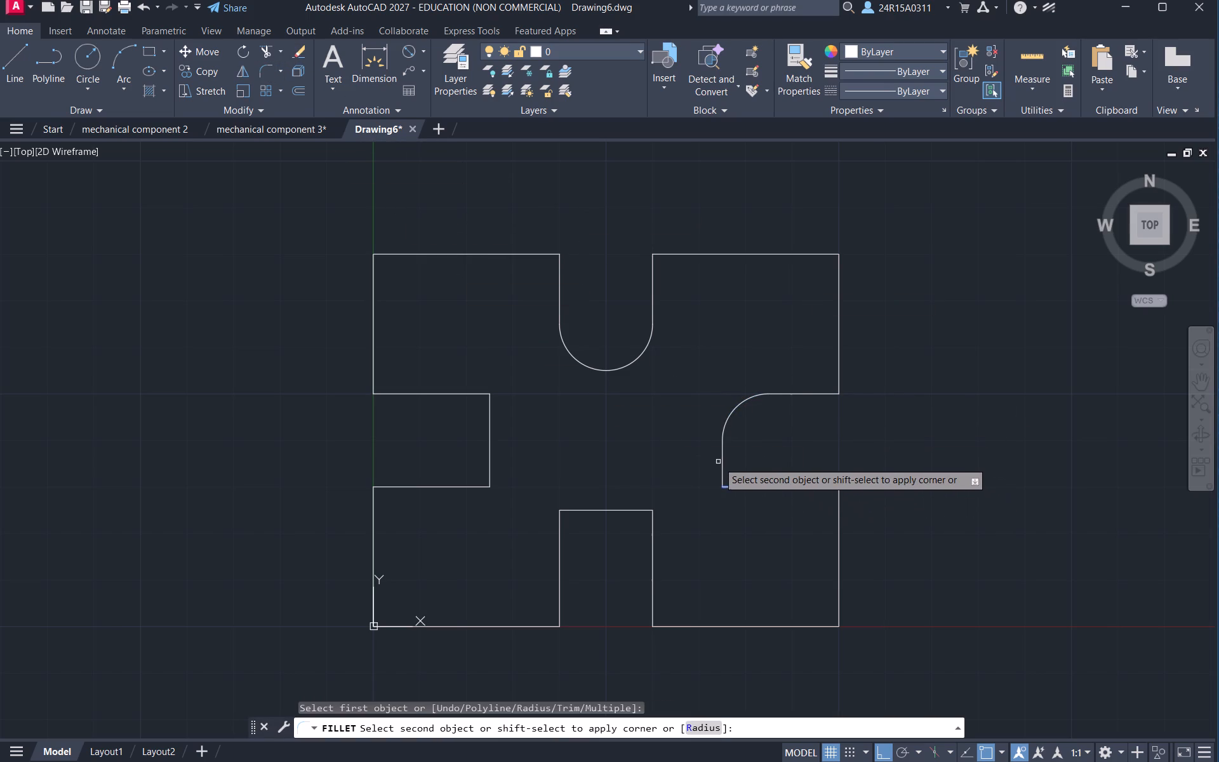
left_click(722, 461)
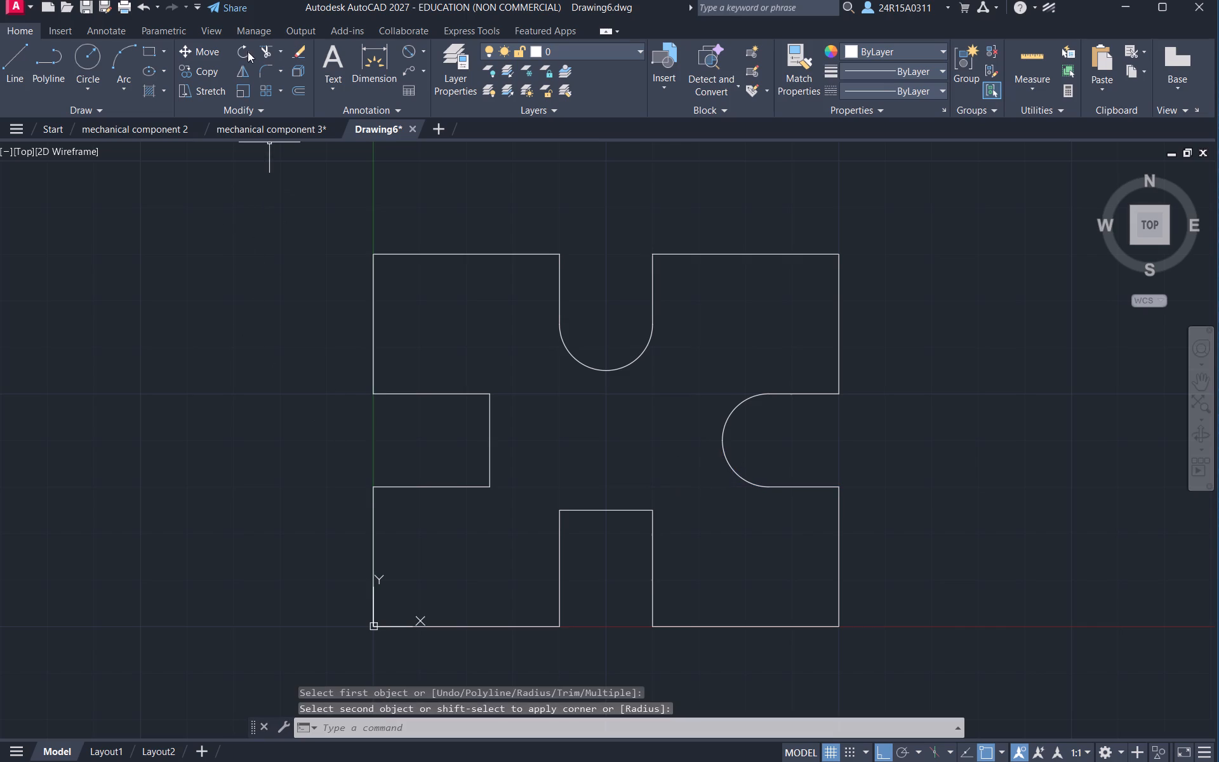
Fillet both inner corners of the bottom notch with the same radius of 10.
double_click(260, 64)
left_click(570, 512)
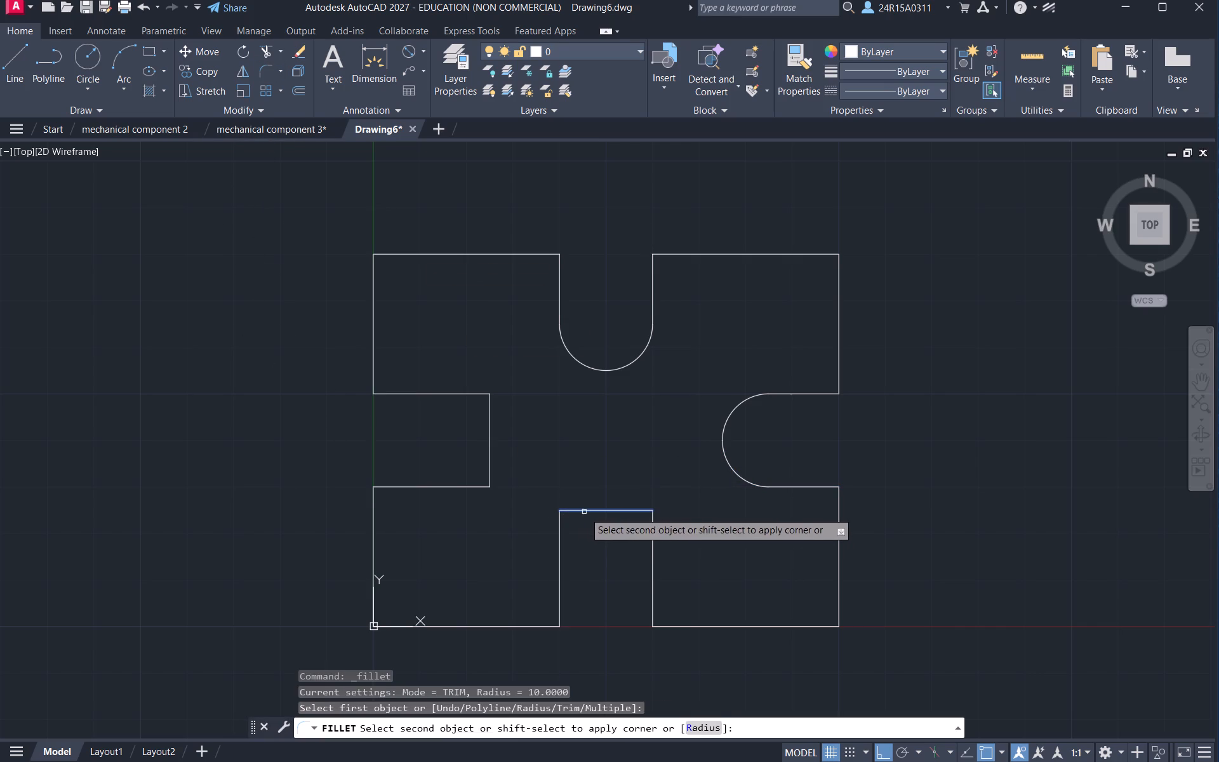
double_click(652, 542)
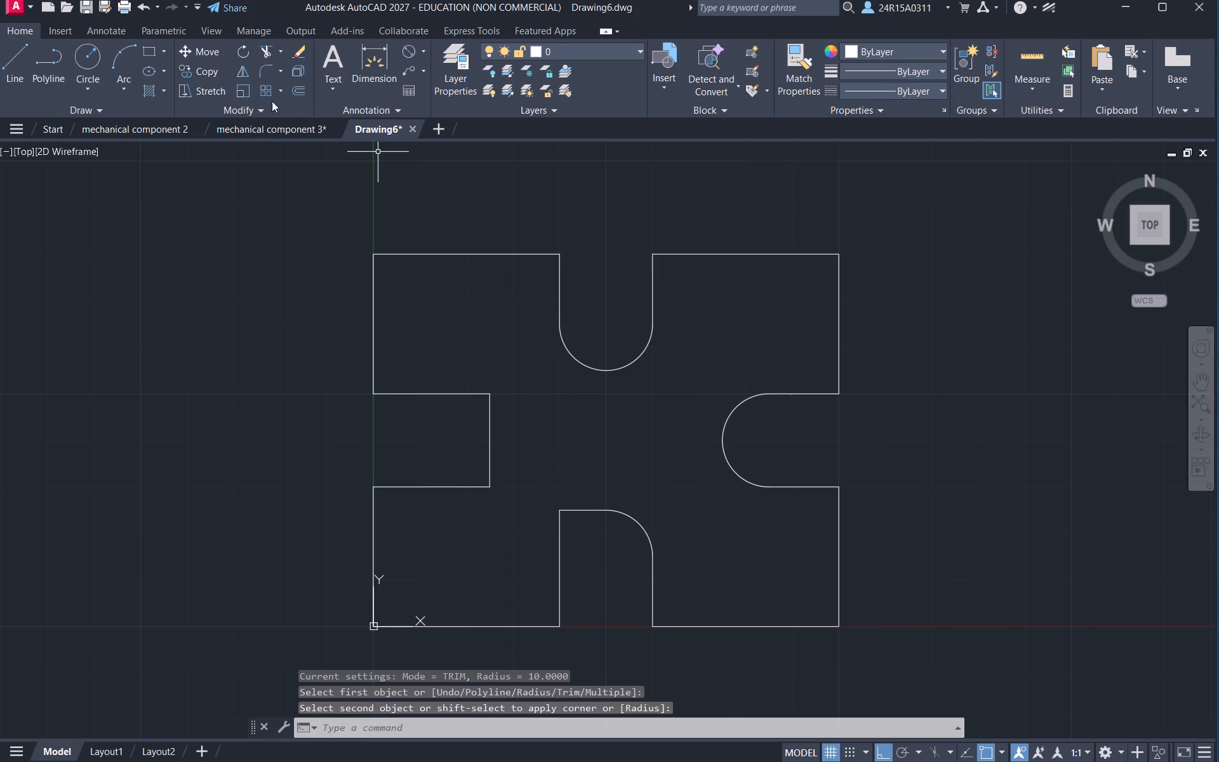
left_click(259, 67)
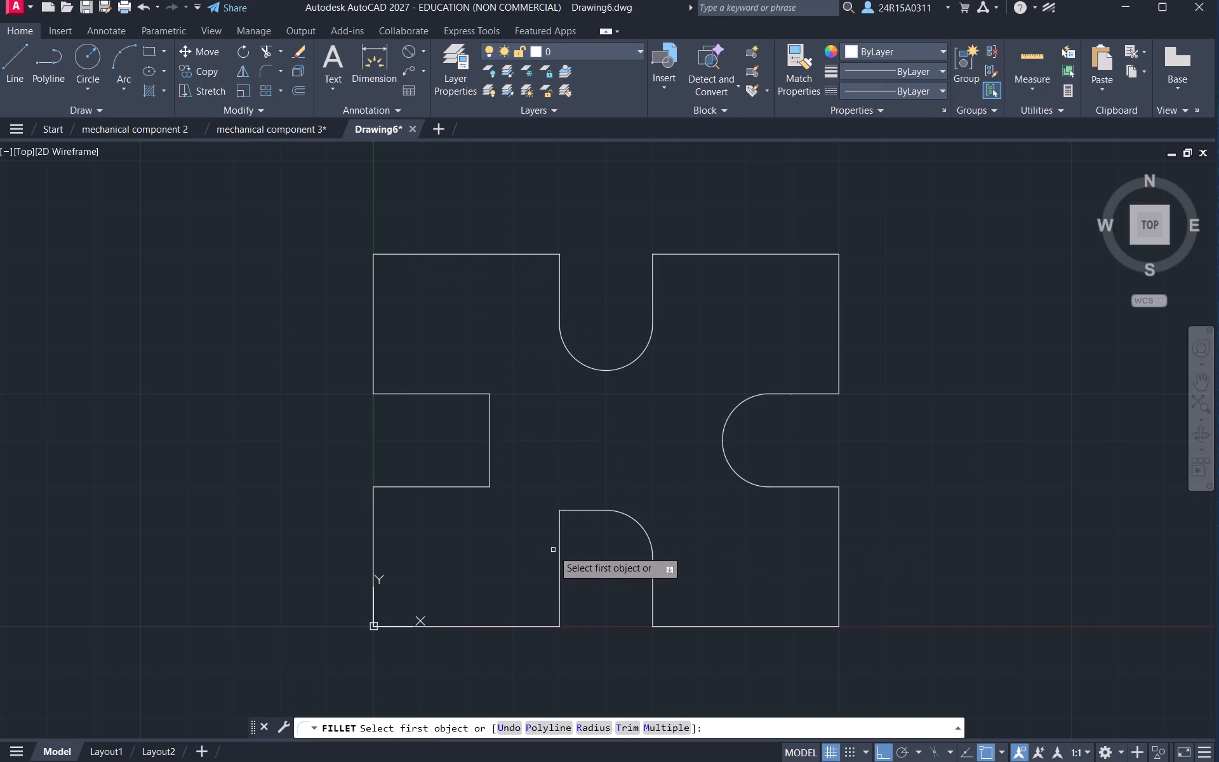
left_click(559, 548)
left_click(586, 511)
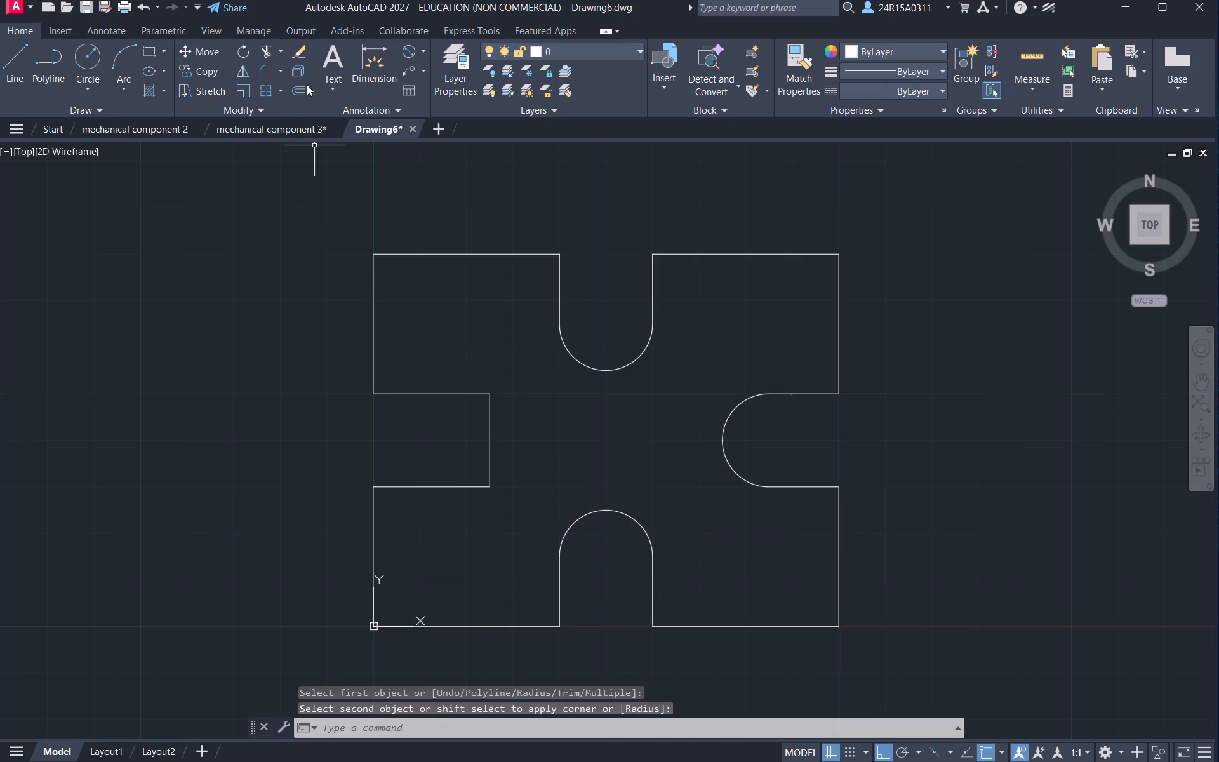
Fillet both inner corners of the left notch with the same radius of 10.
left_click(270, 69)
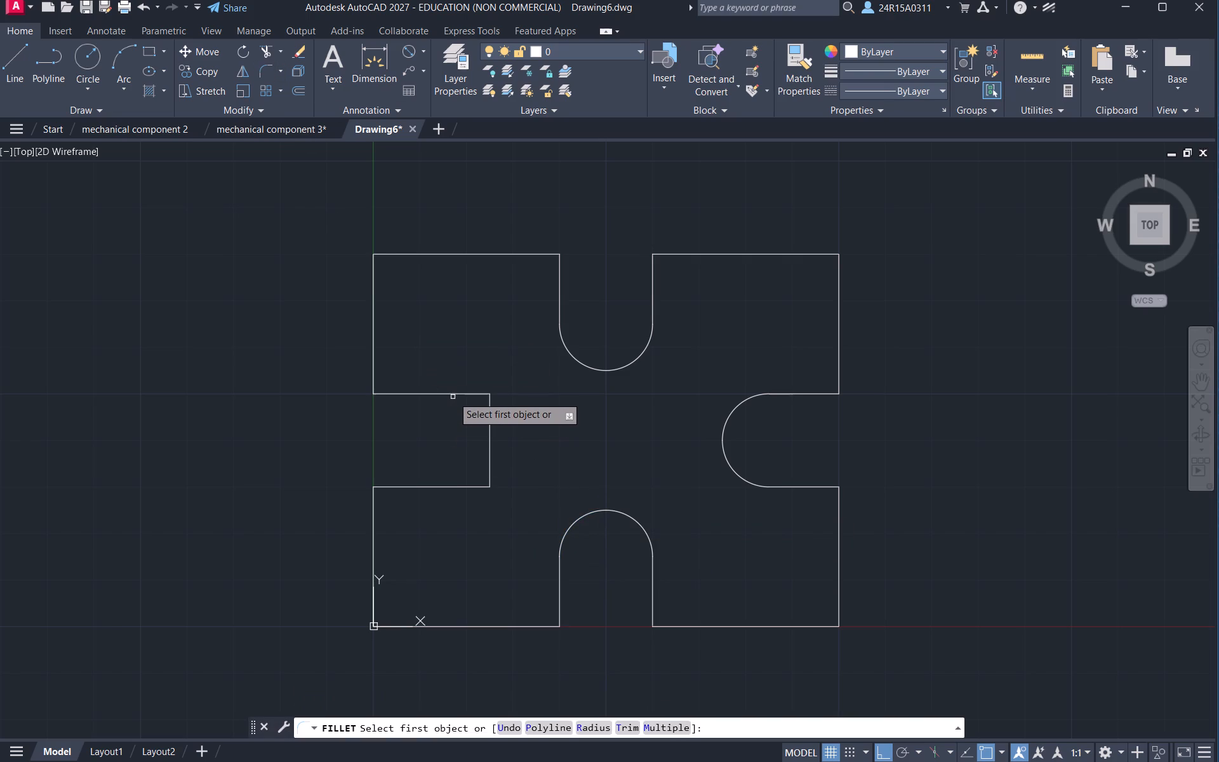
double_click(453, 395)
left_click(490, 422)
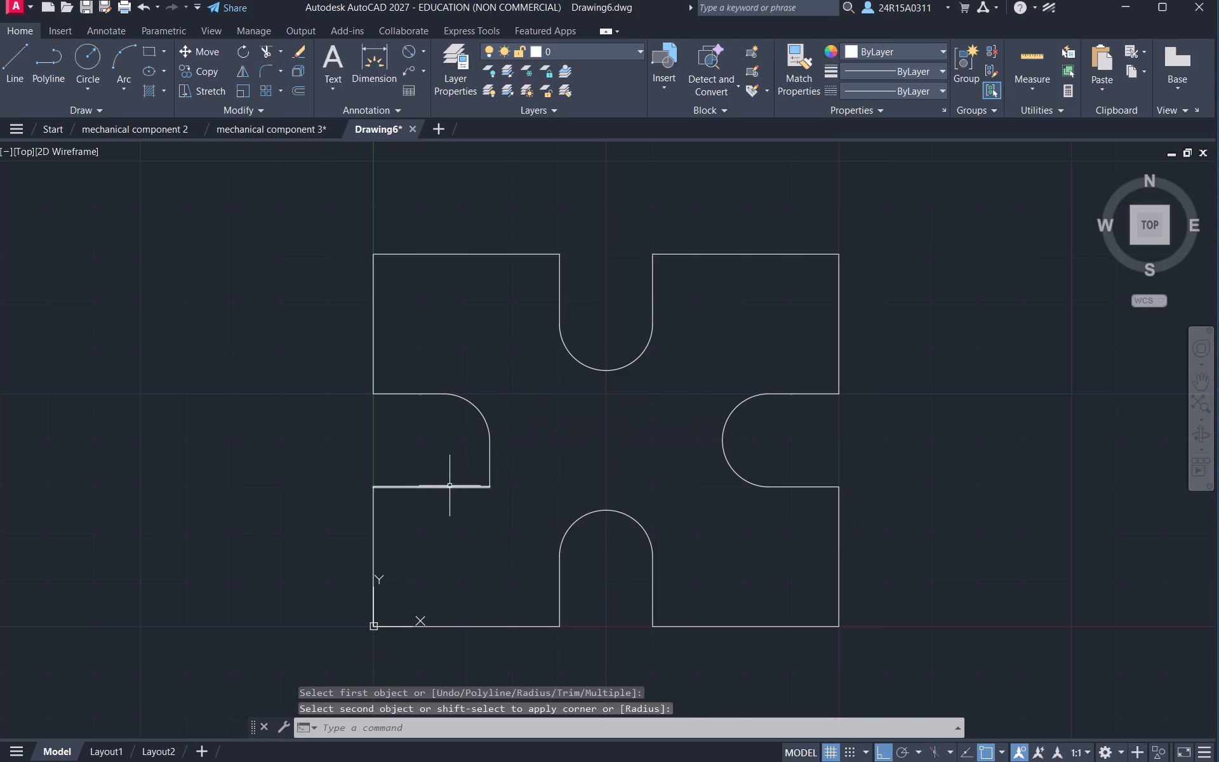
left_click(262, 73)
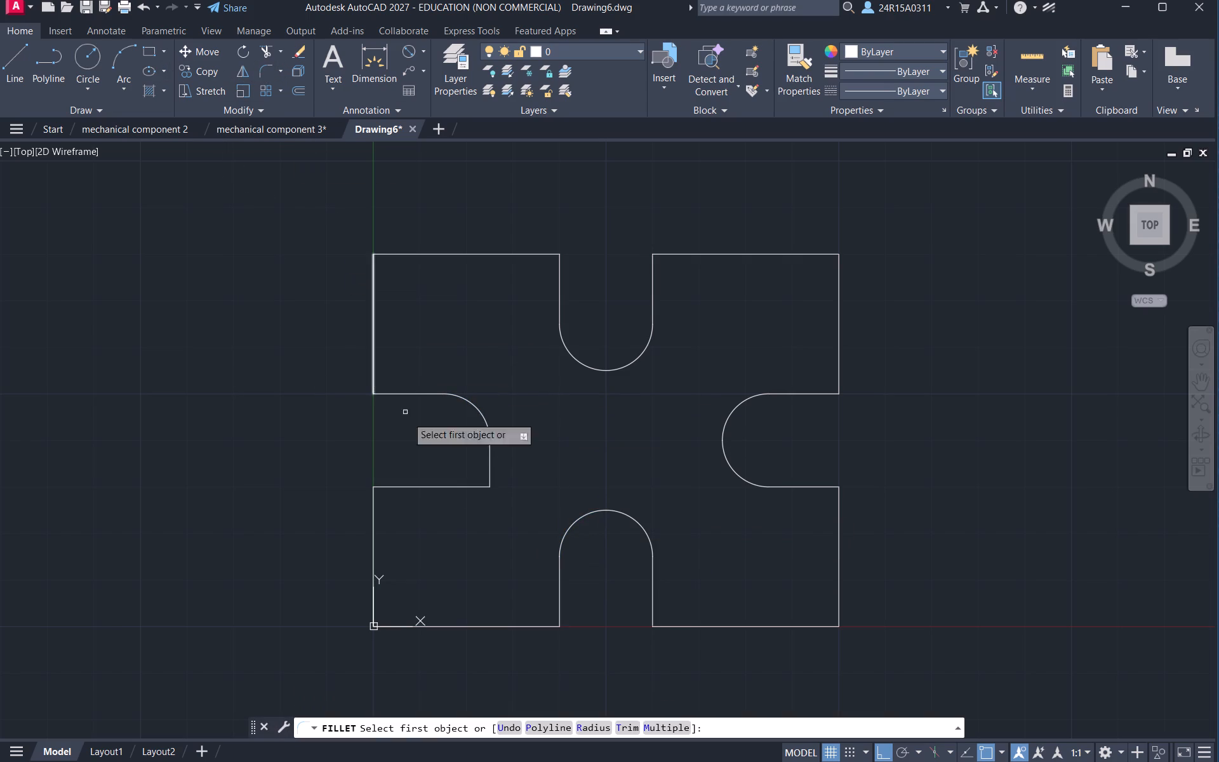
left_click(443, 486)
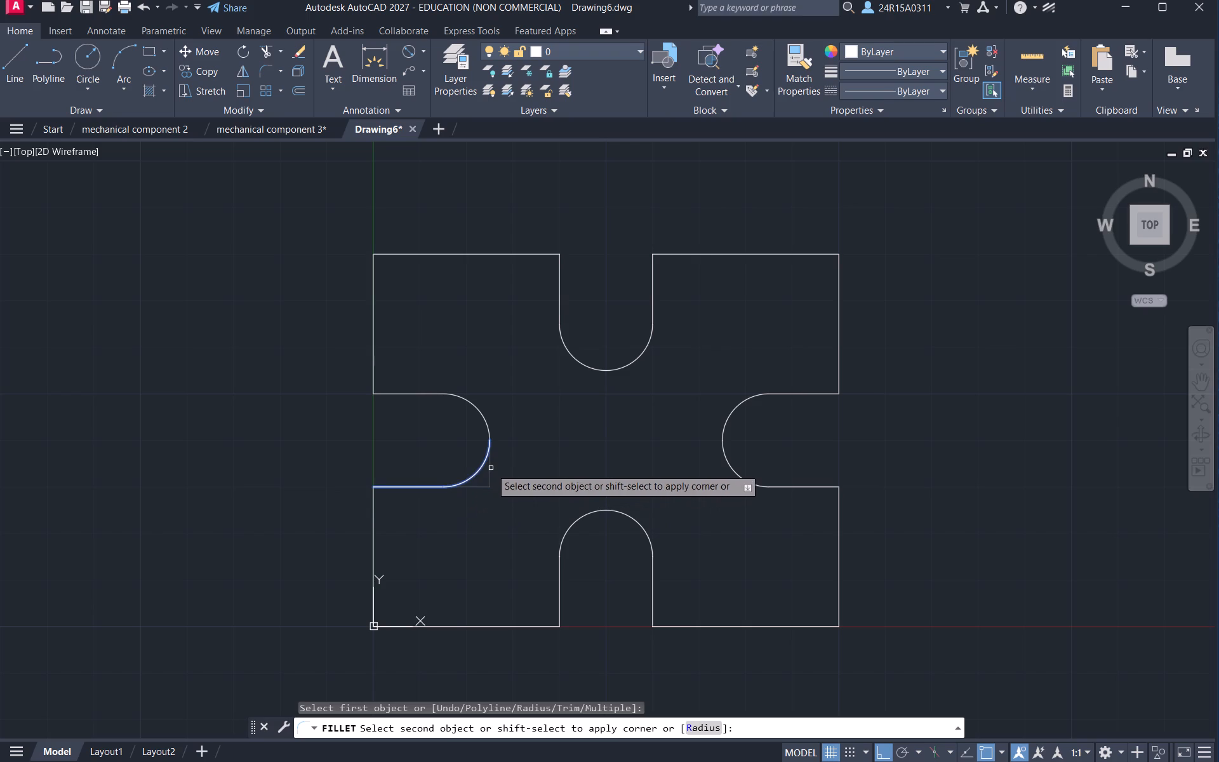
double_click(491, 468)
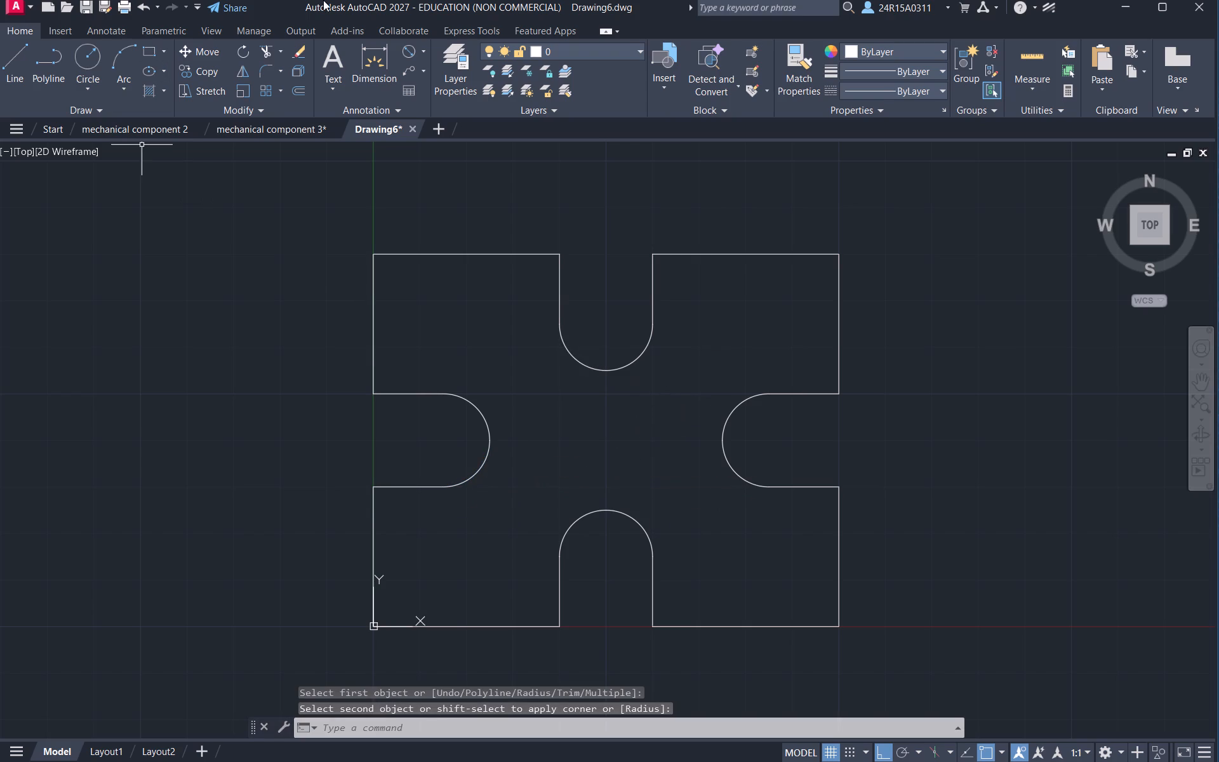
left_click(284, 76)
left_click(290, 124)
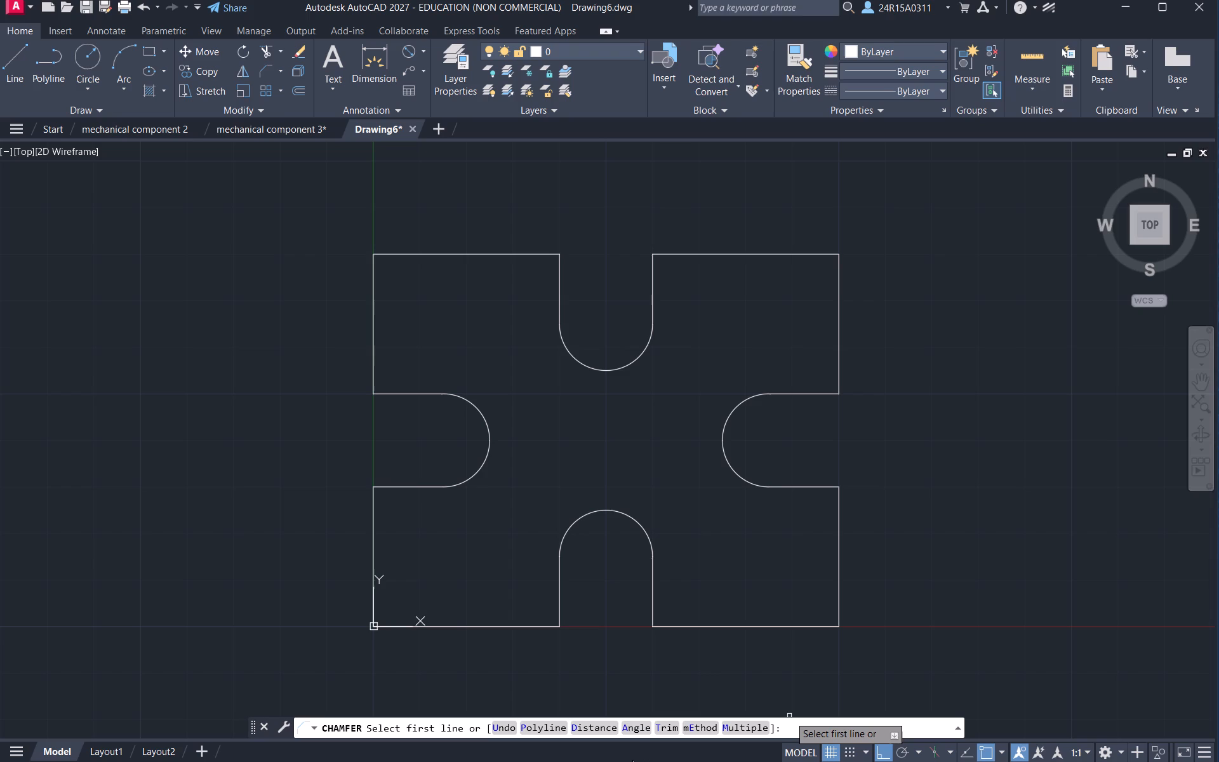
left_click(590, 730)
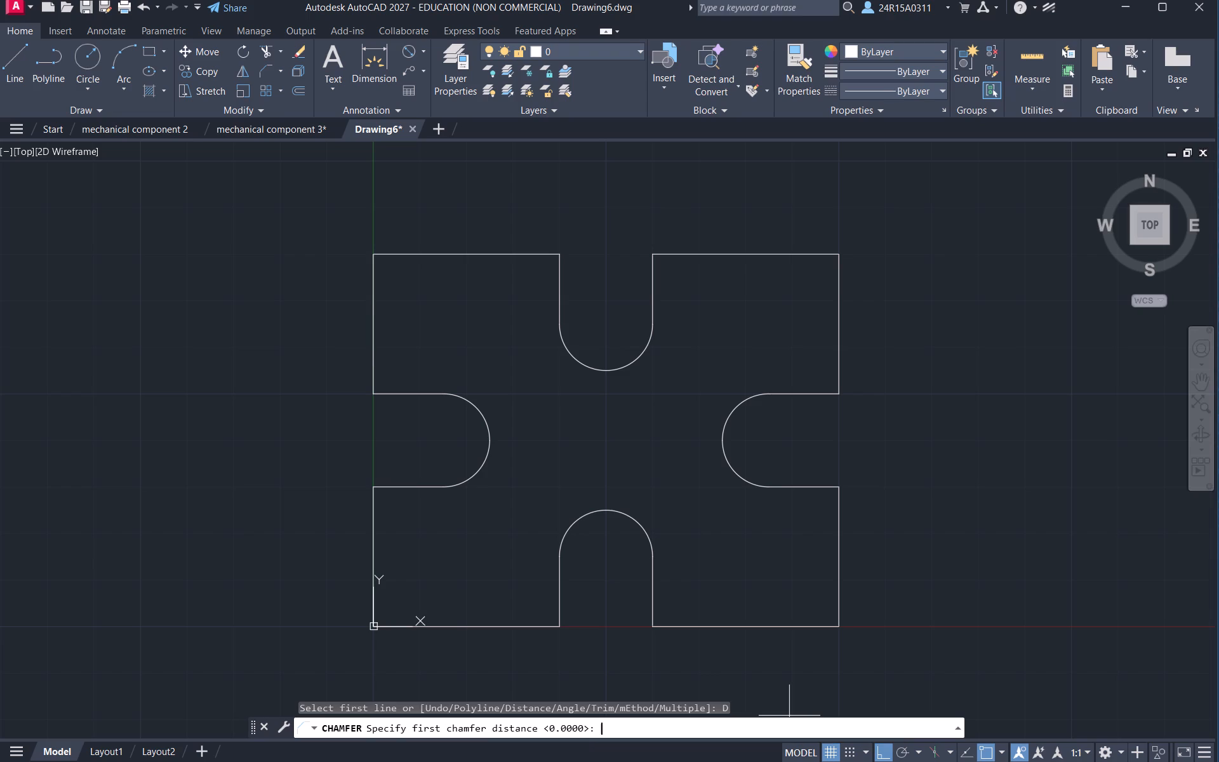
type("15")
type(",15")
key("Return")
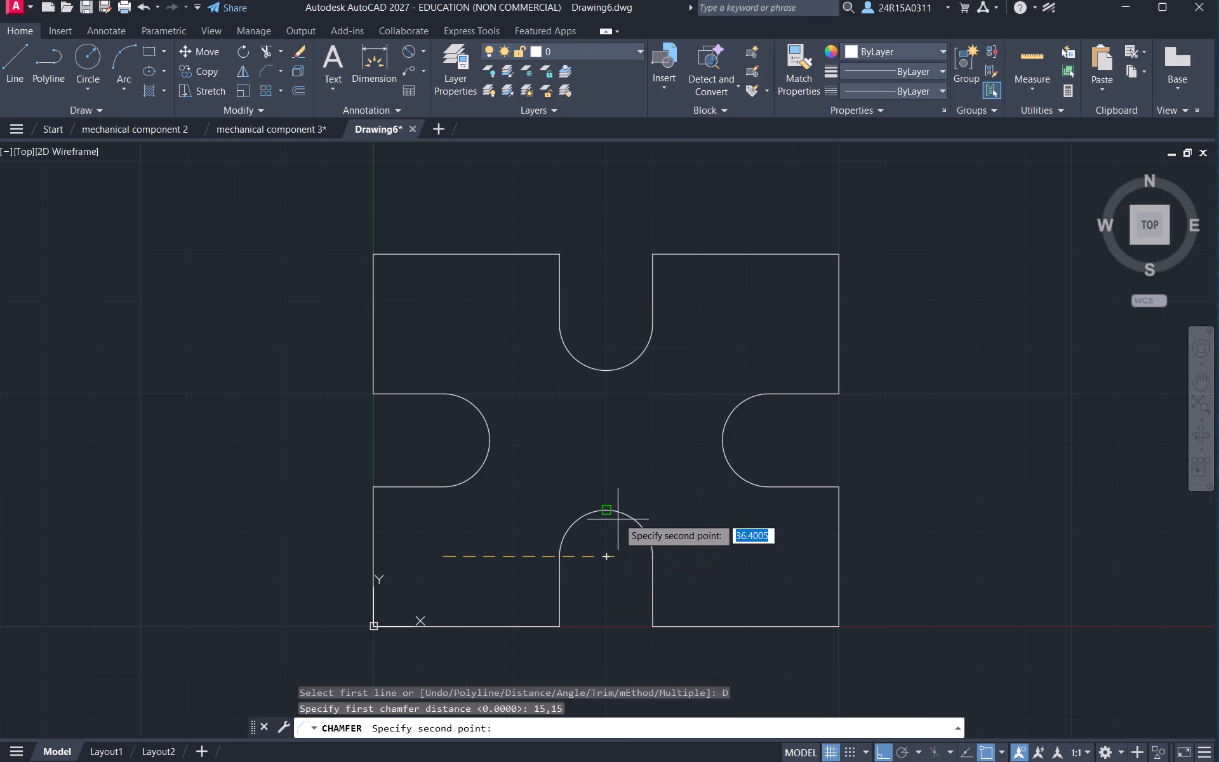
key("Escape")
Try to chamfer the plate's top-left corner with a first distance of 15 and a second distance picked between points near the corner.
left_click(270, 70)
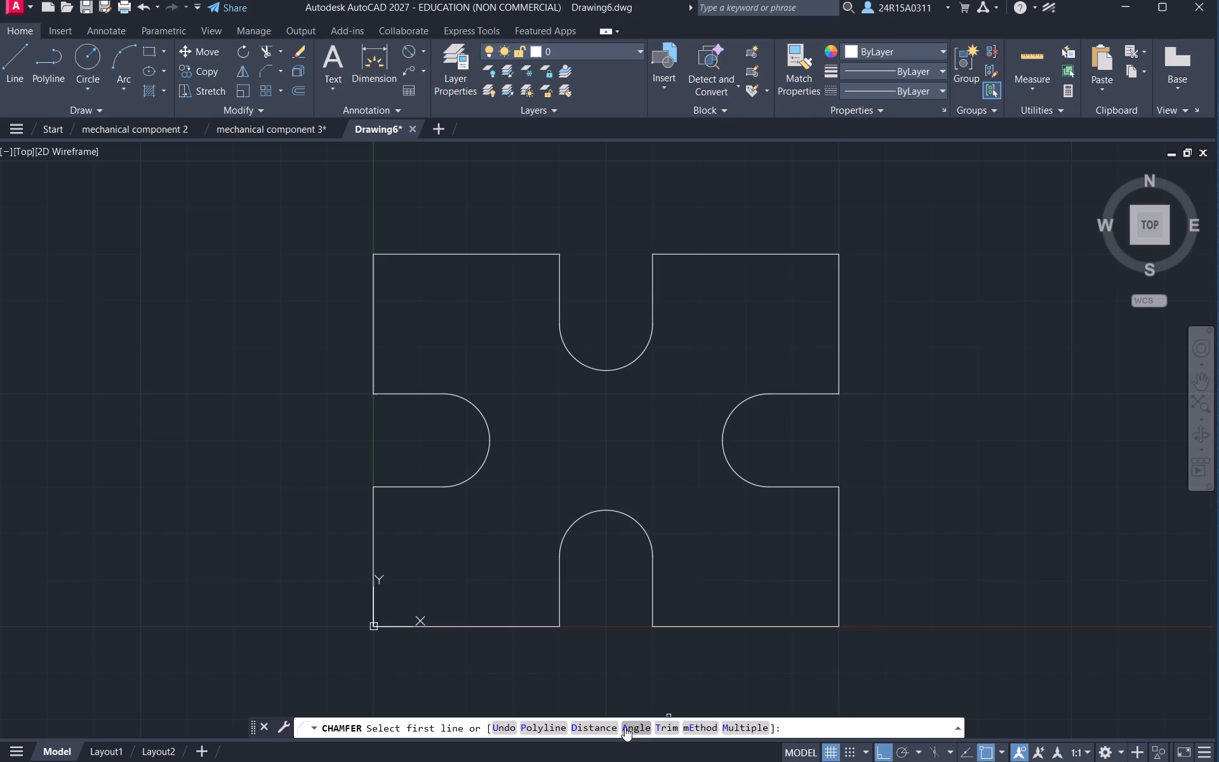
left_click(596, 729)
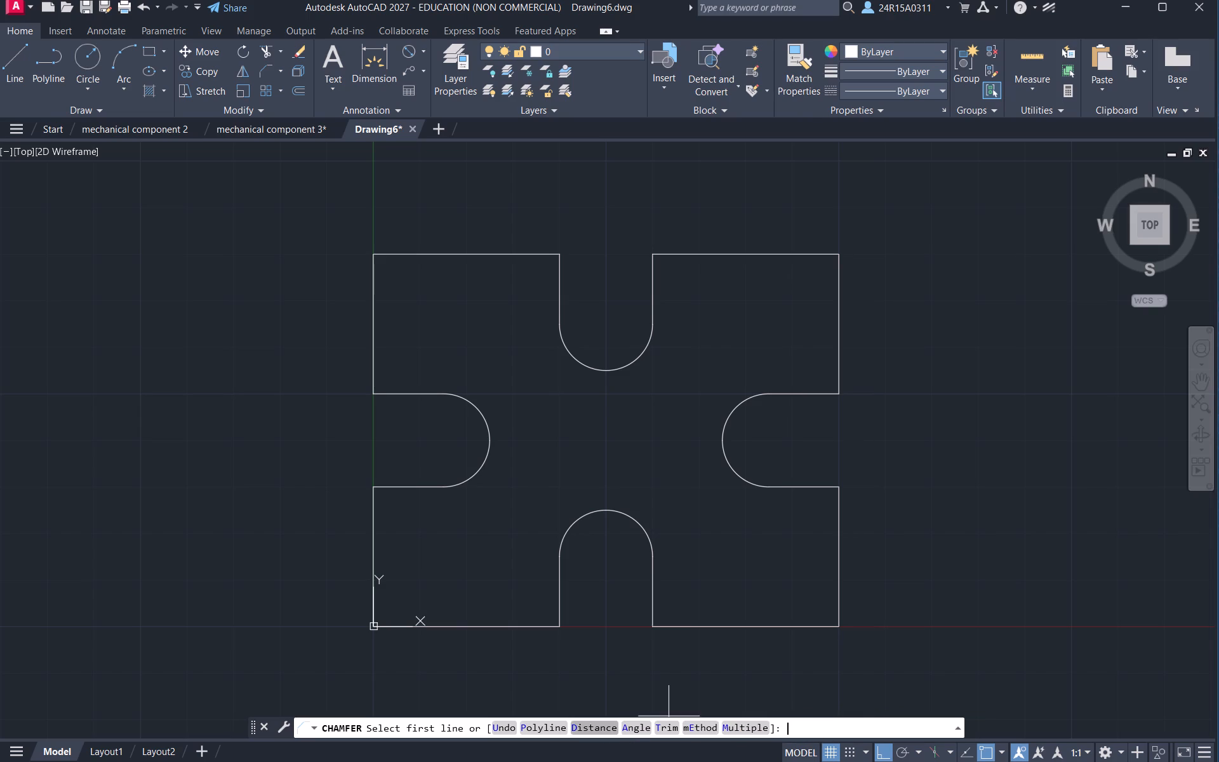
type("15")
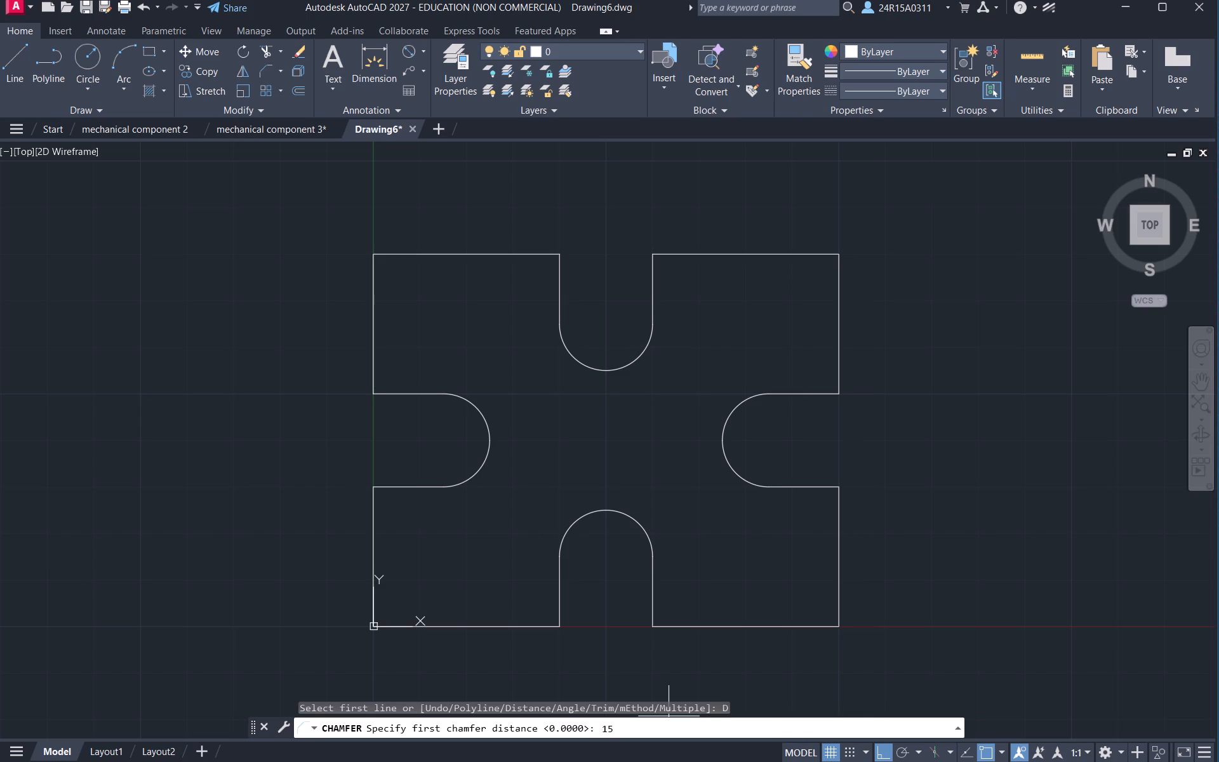
key("Return")
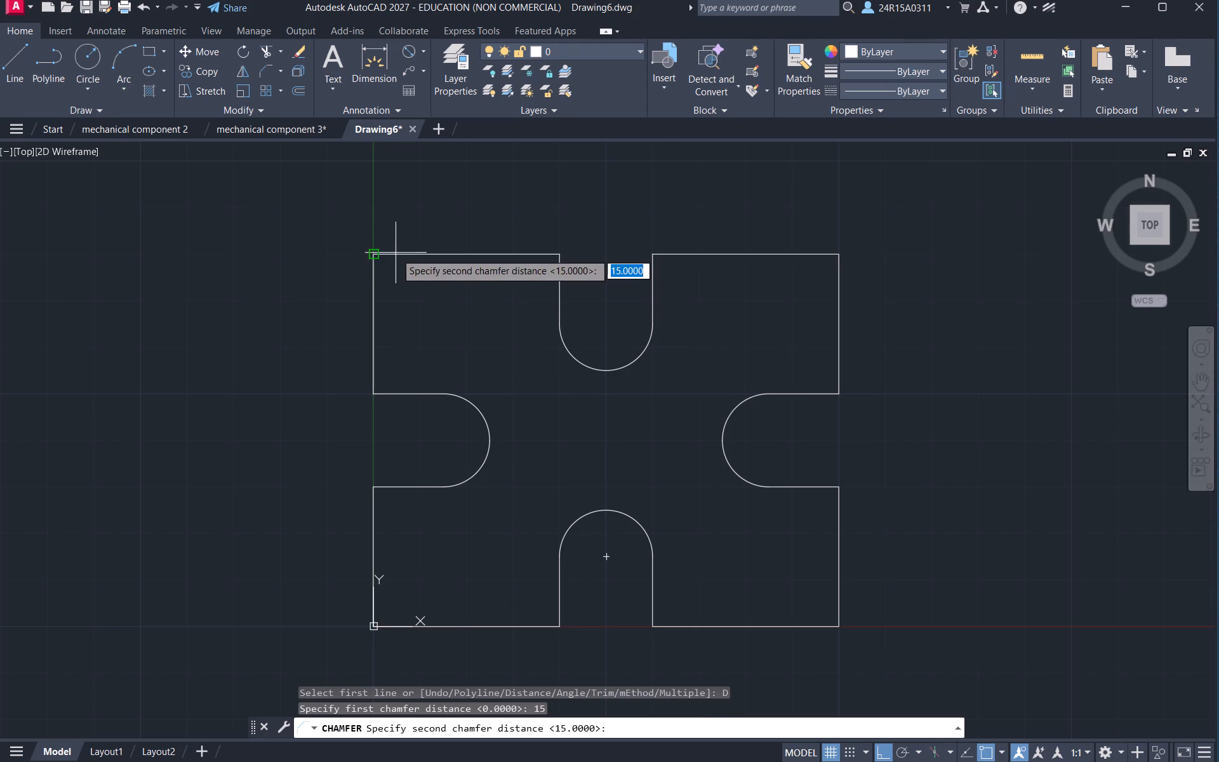
left_click(429, 253)
left_click(373, 303)
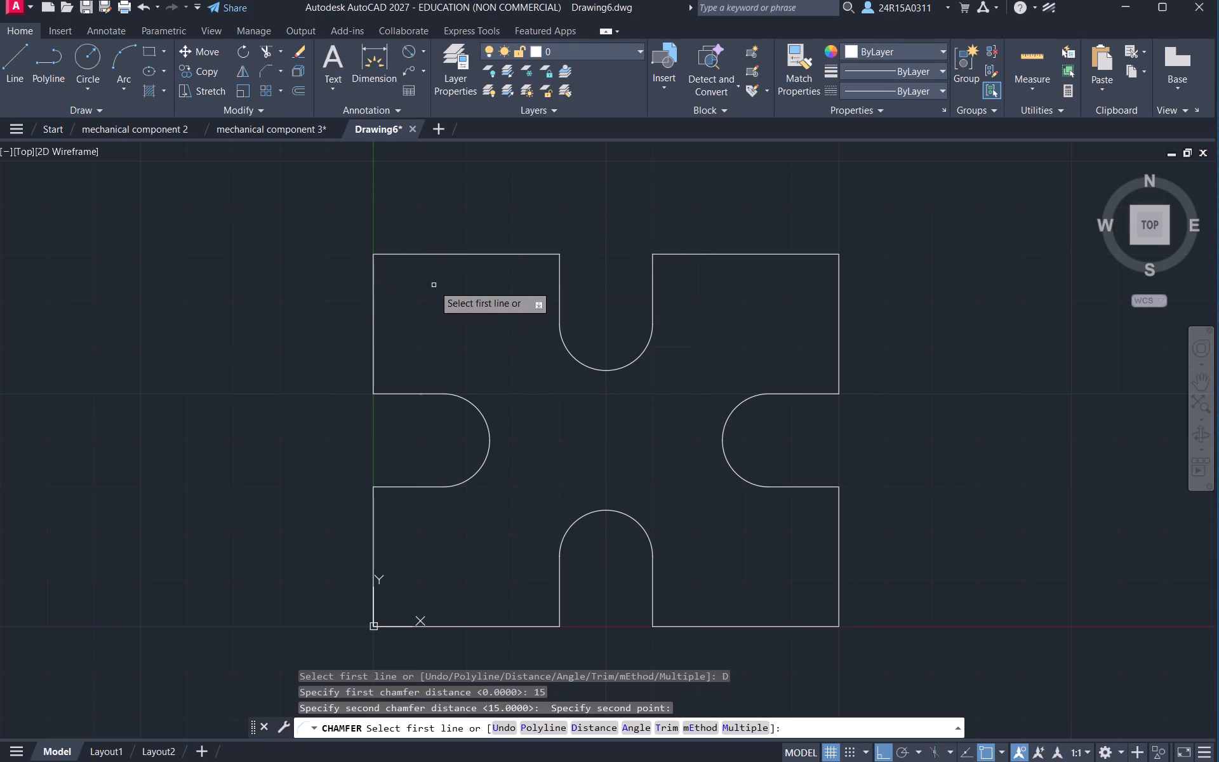
left_click(430, 254)
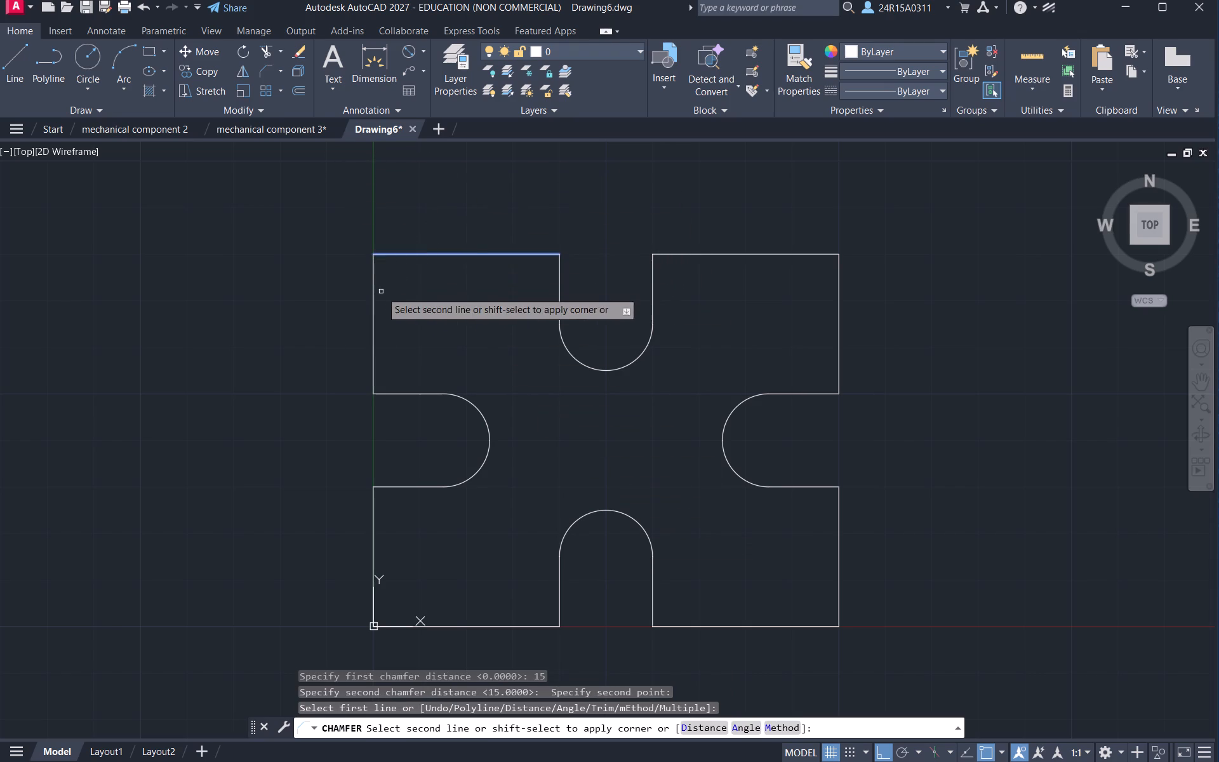
double_click(373, 299)
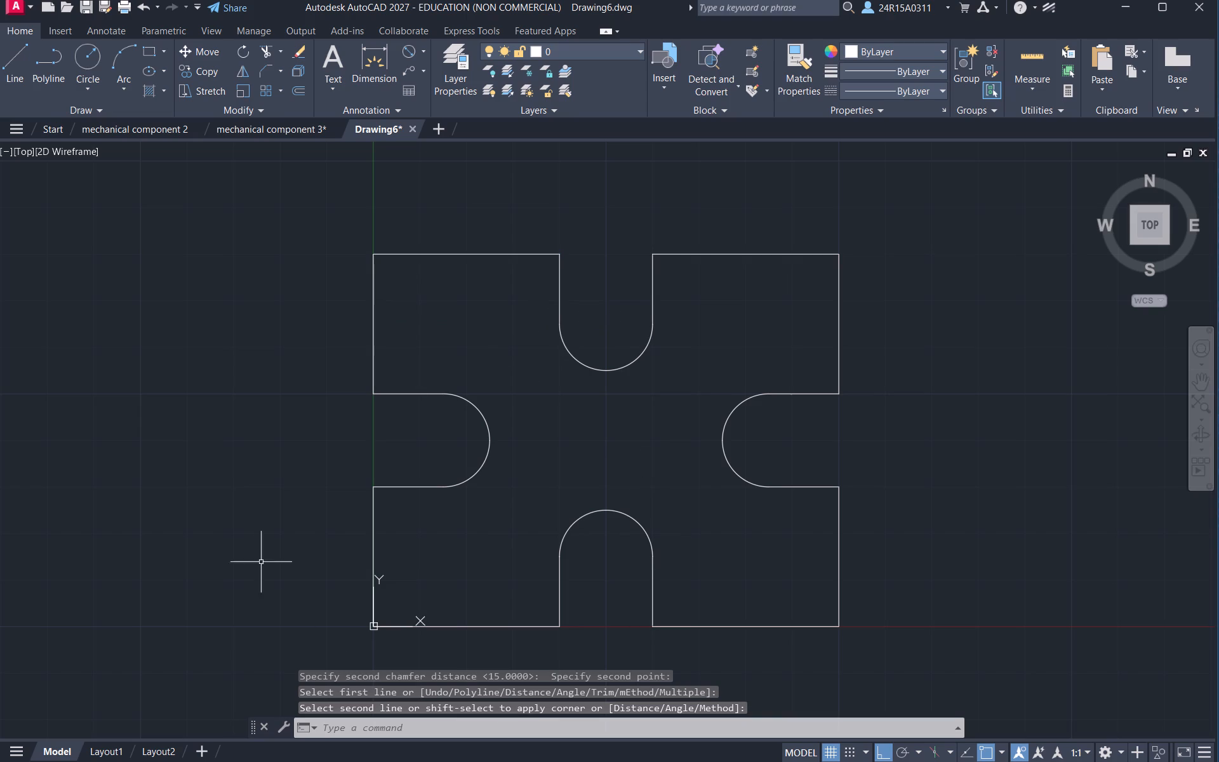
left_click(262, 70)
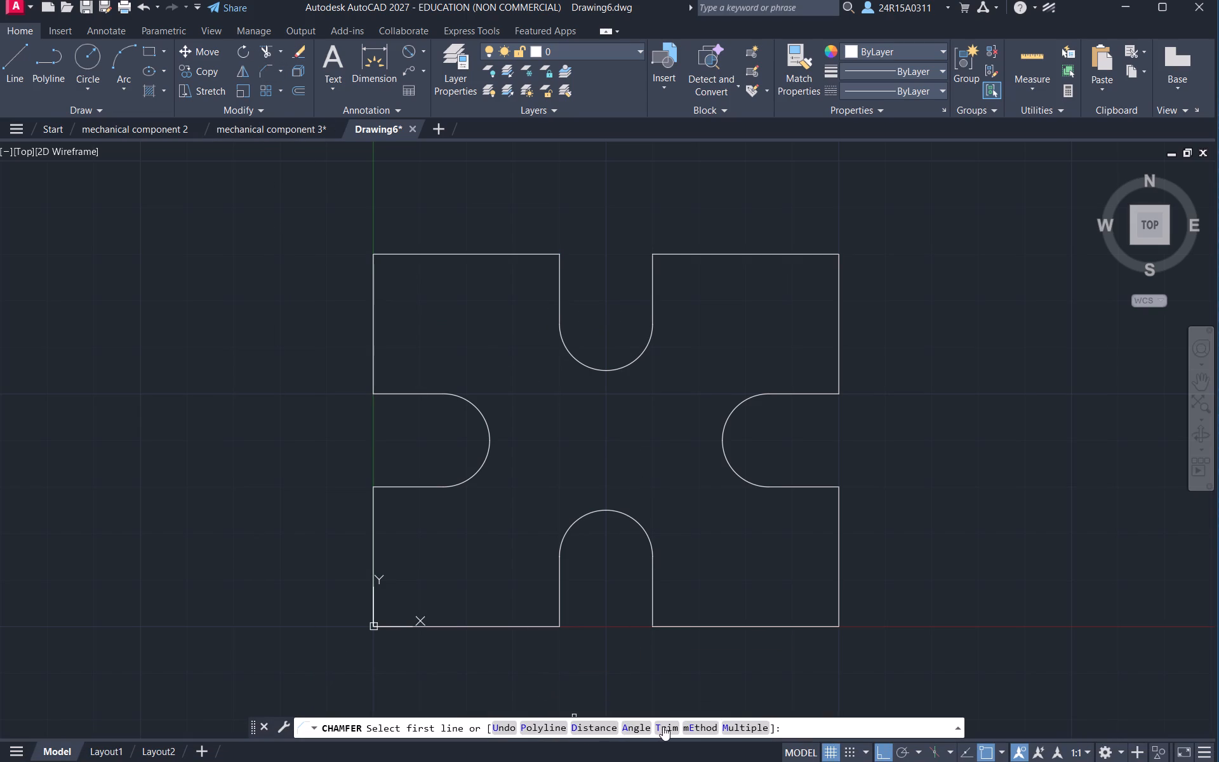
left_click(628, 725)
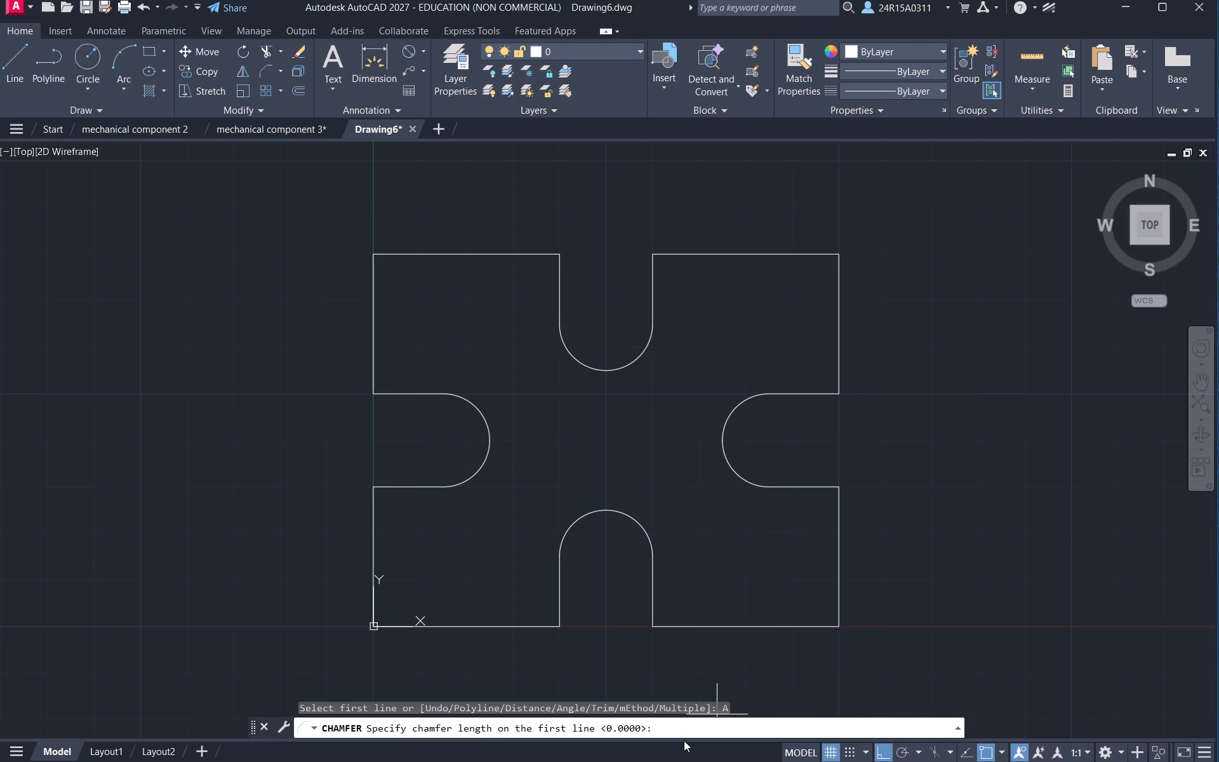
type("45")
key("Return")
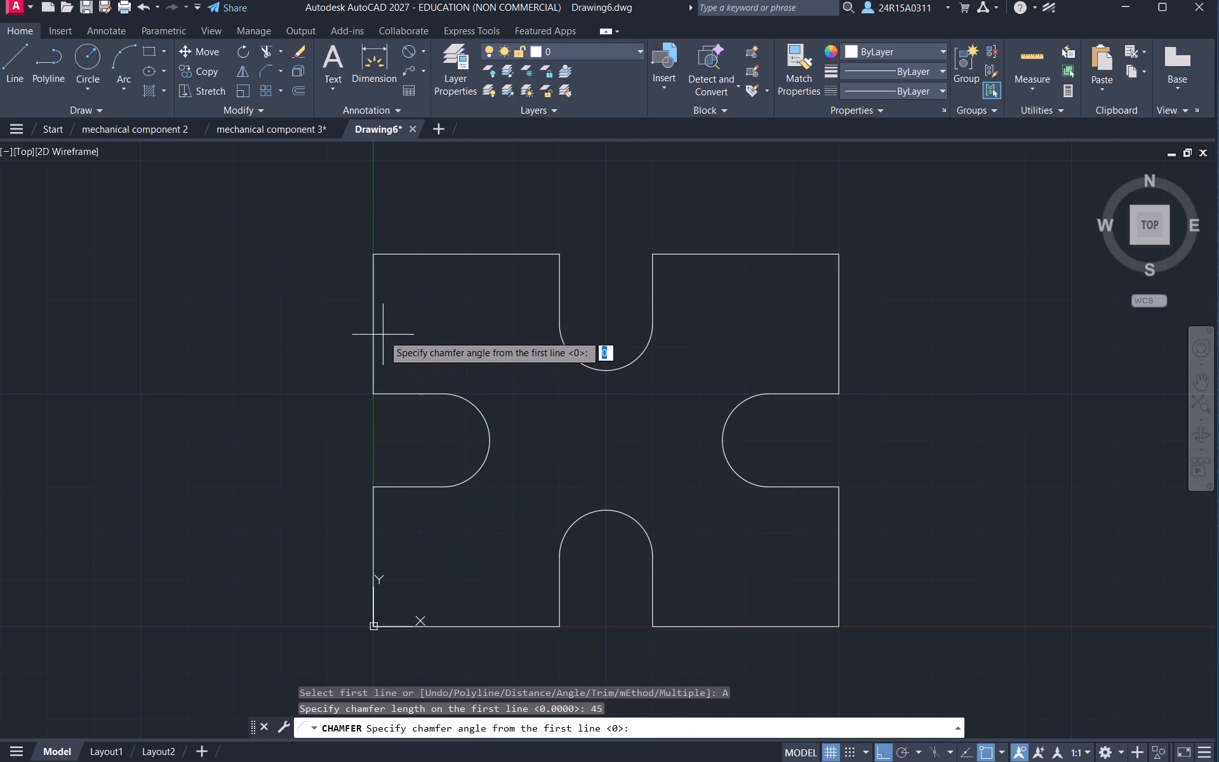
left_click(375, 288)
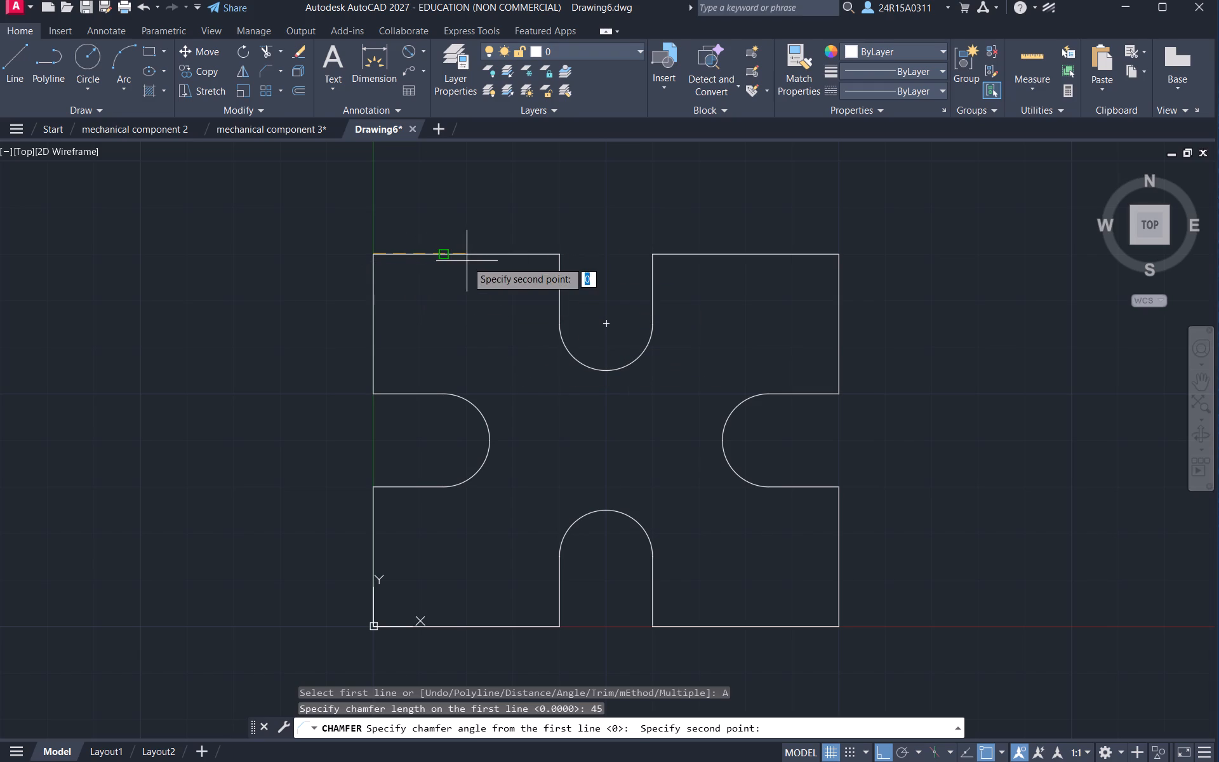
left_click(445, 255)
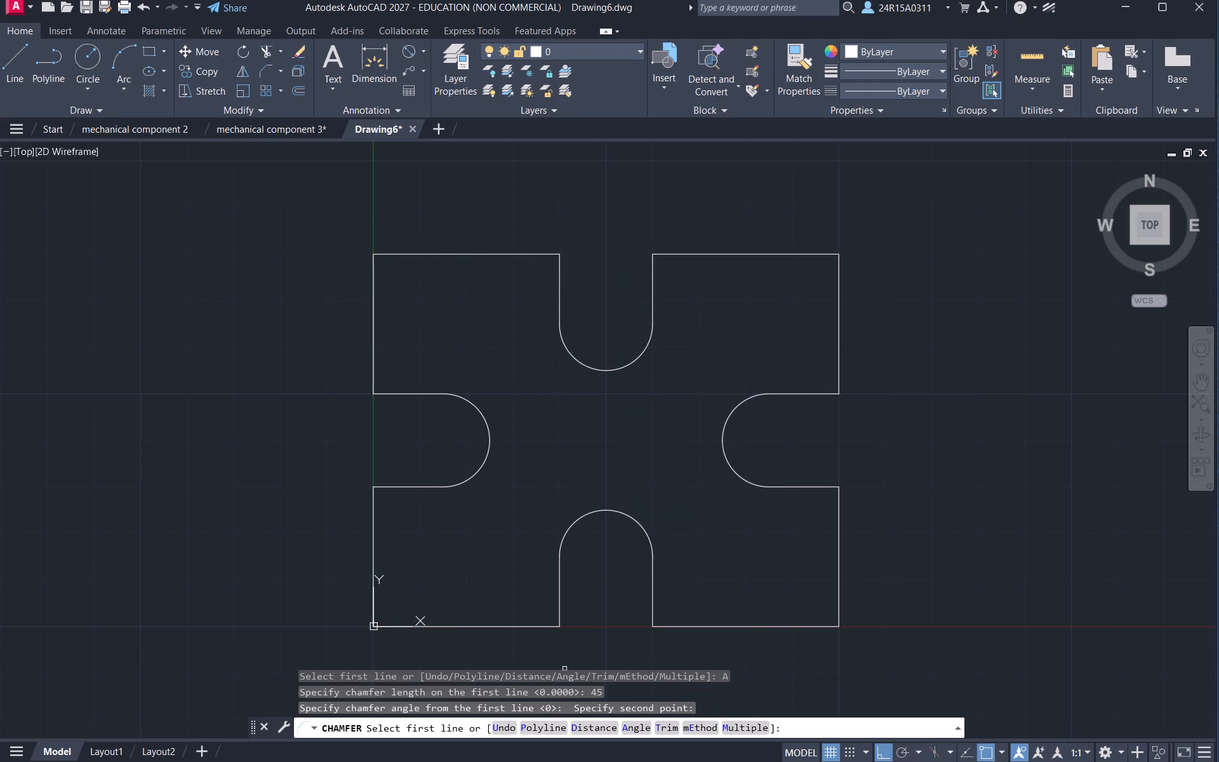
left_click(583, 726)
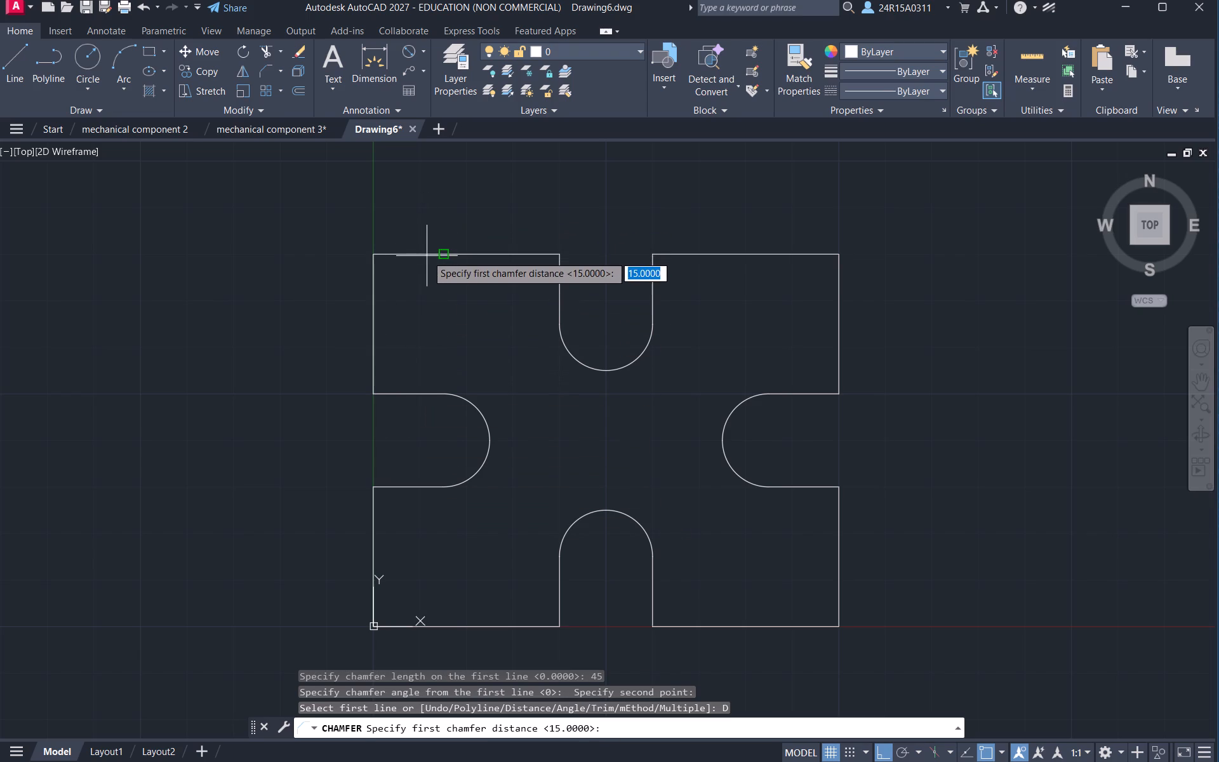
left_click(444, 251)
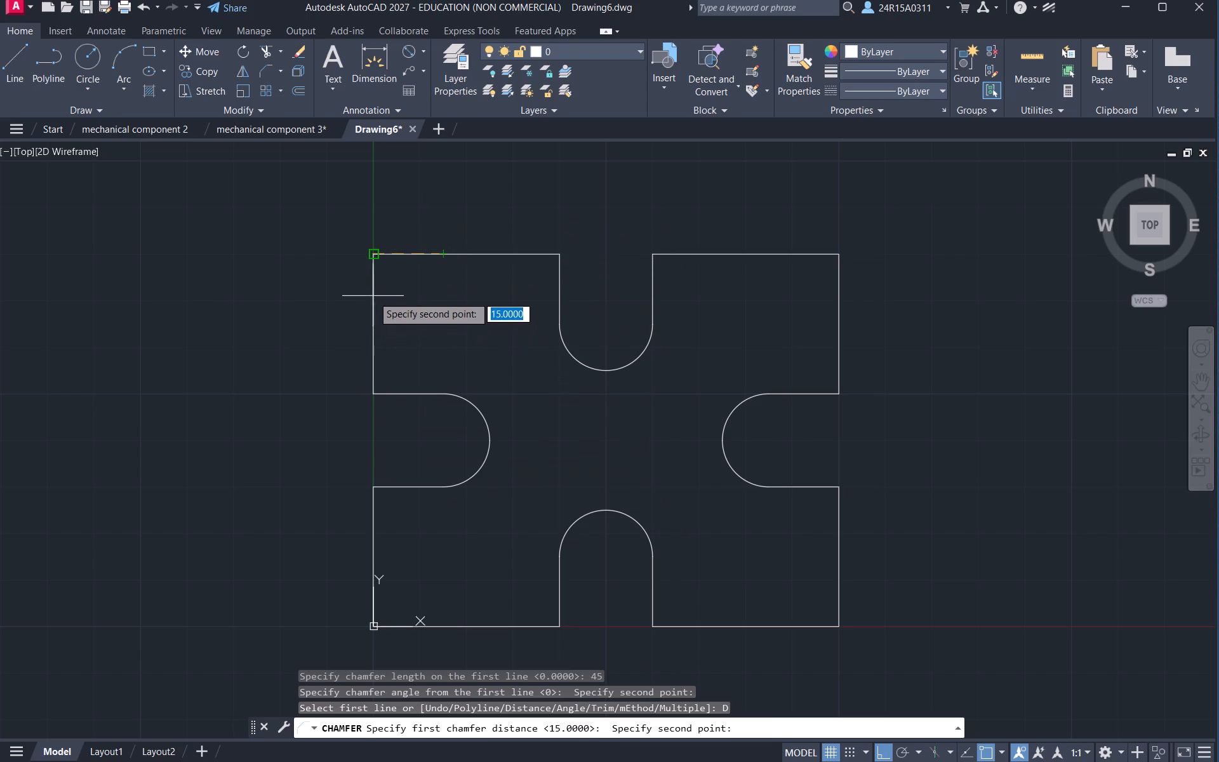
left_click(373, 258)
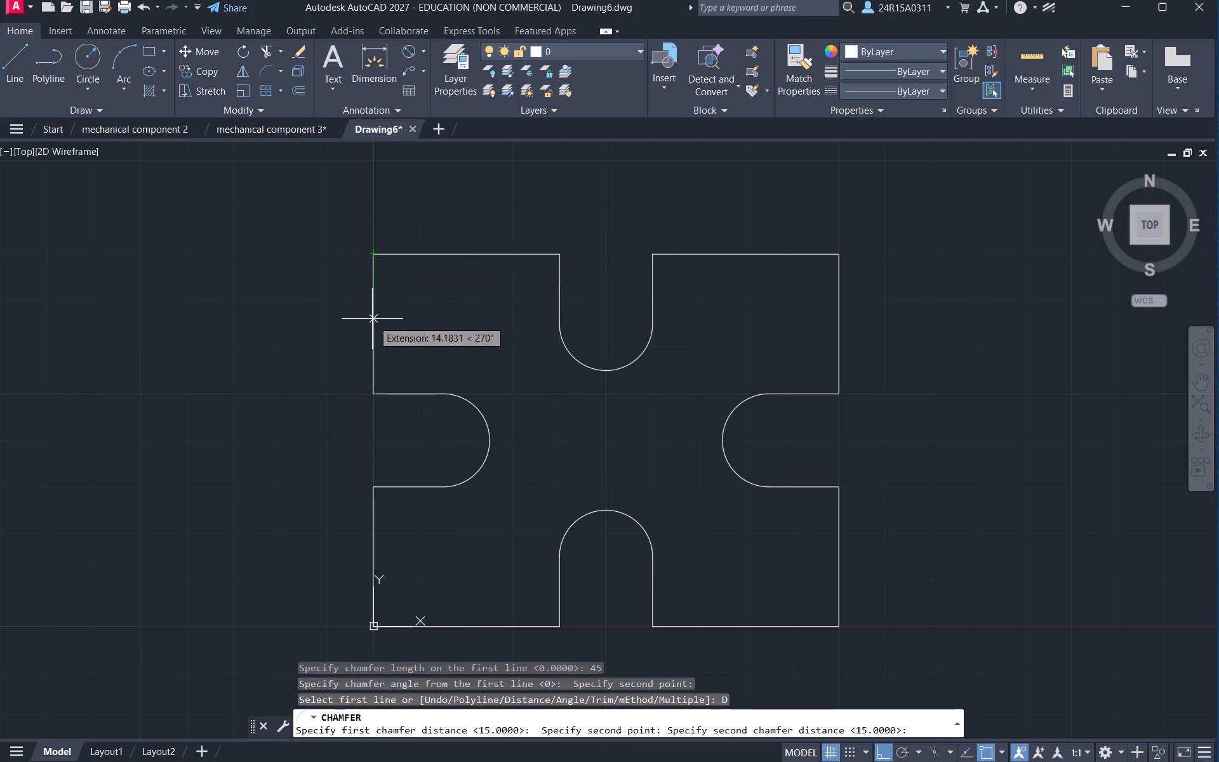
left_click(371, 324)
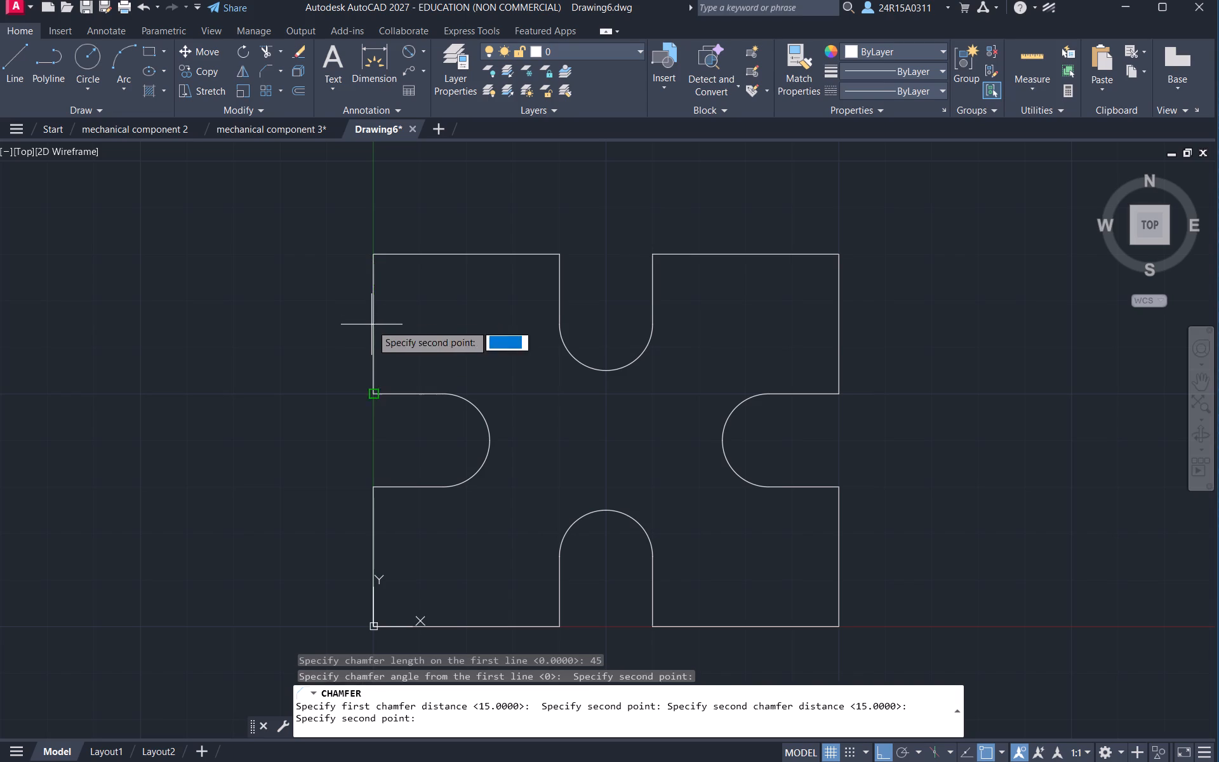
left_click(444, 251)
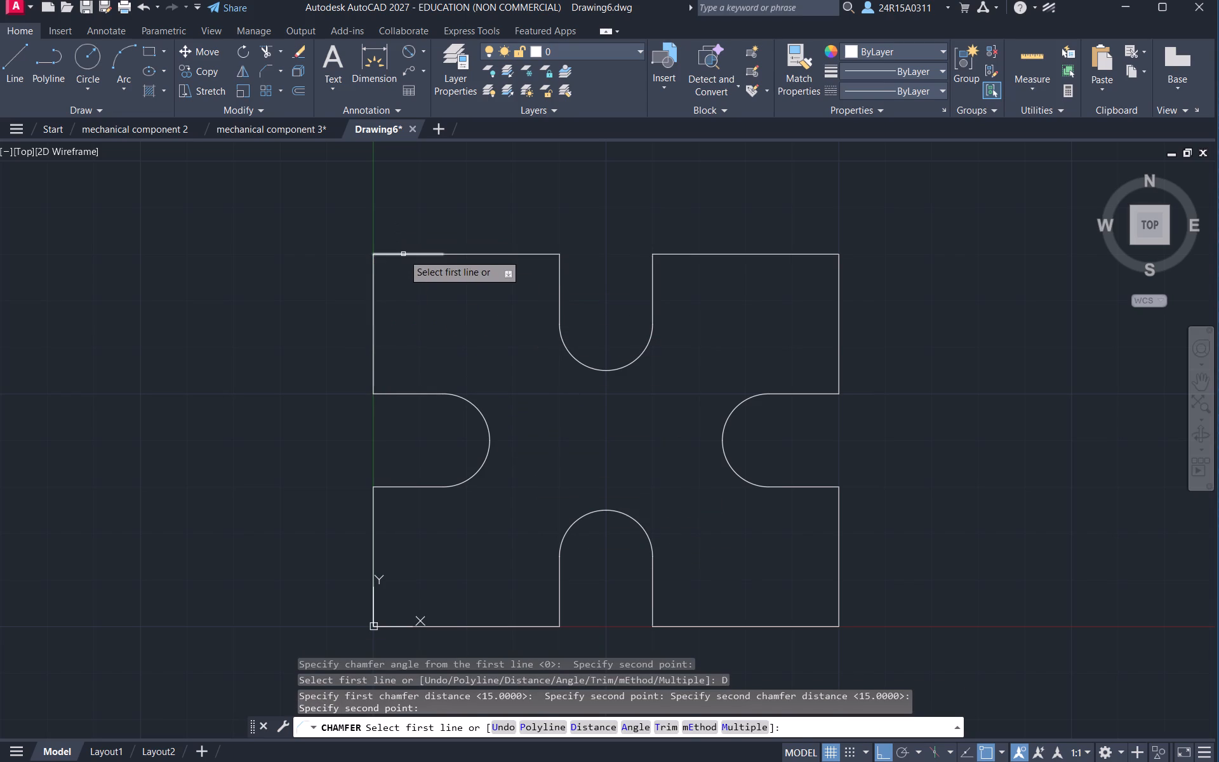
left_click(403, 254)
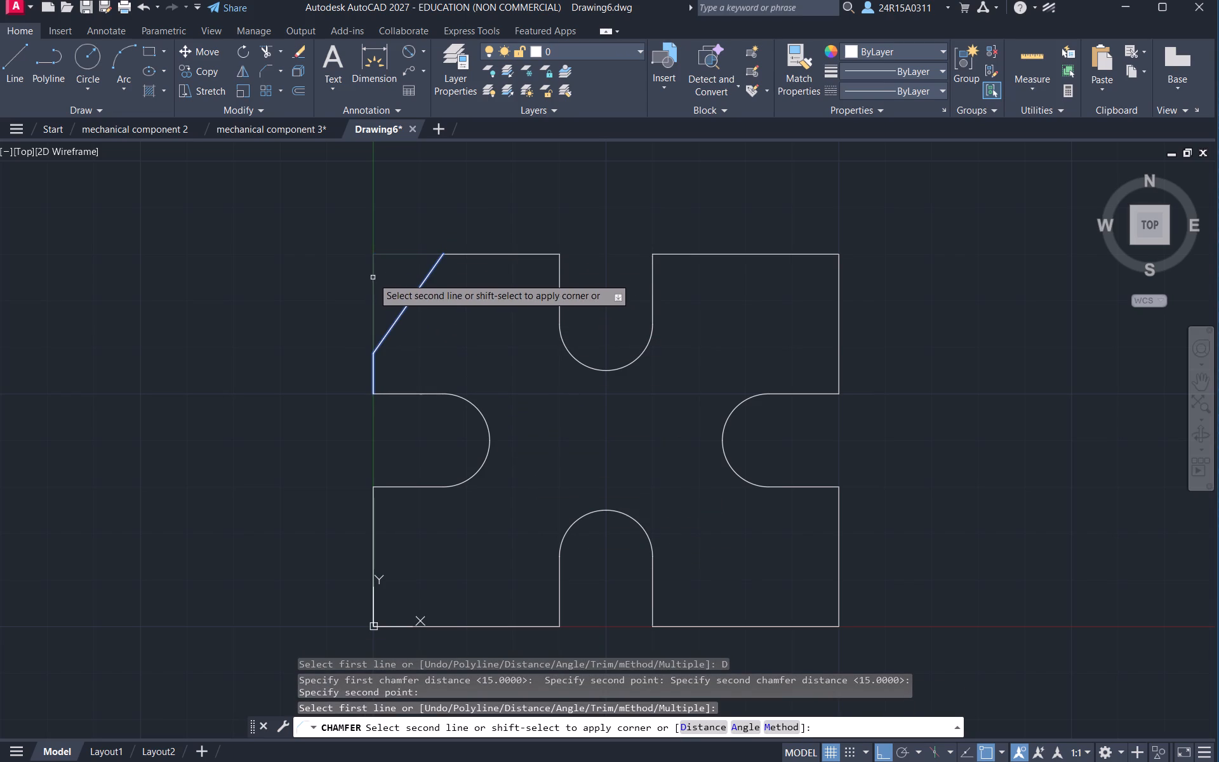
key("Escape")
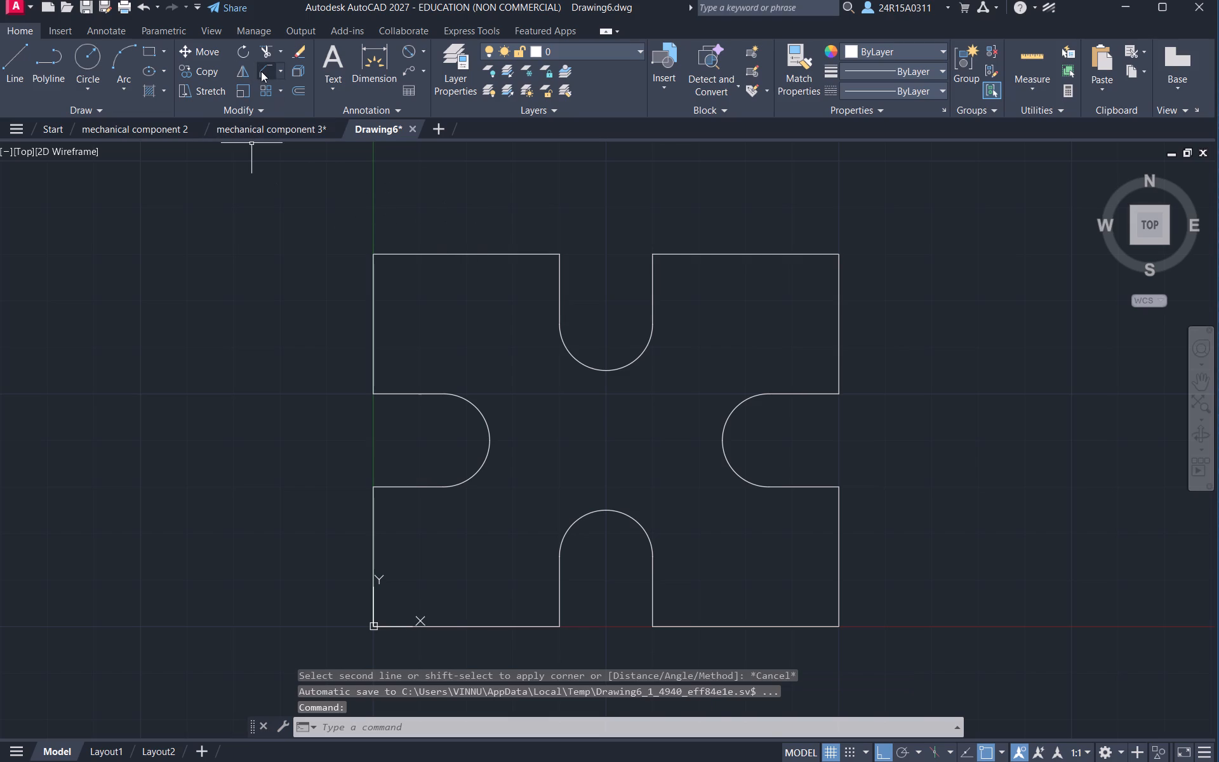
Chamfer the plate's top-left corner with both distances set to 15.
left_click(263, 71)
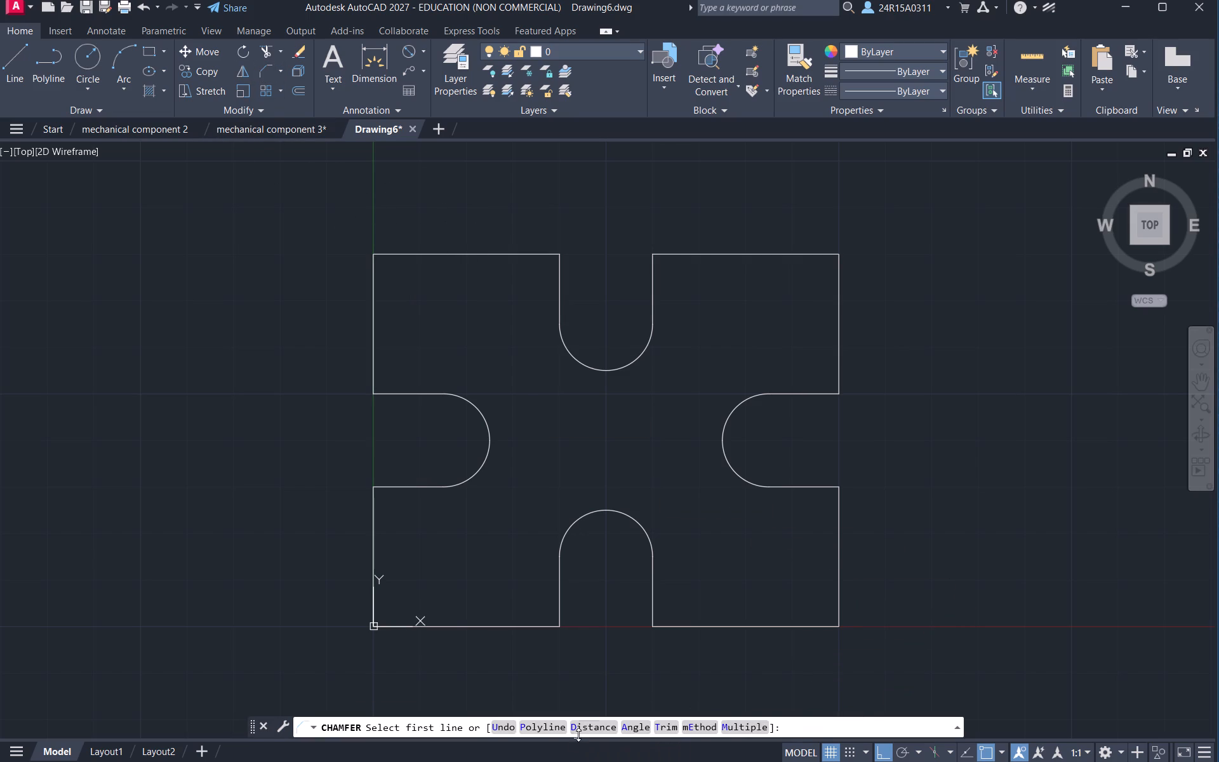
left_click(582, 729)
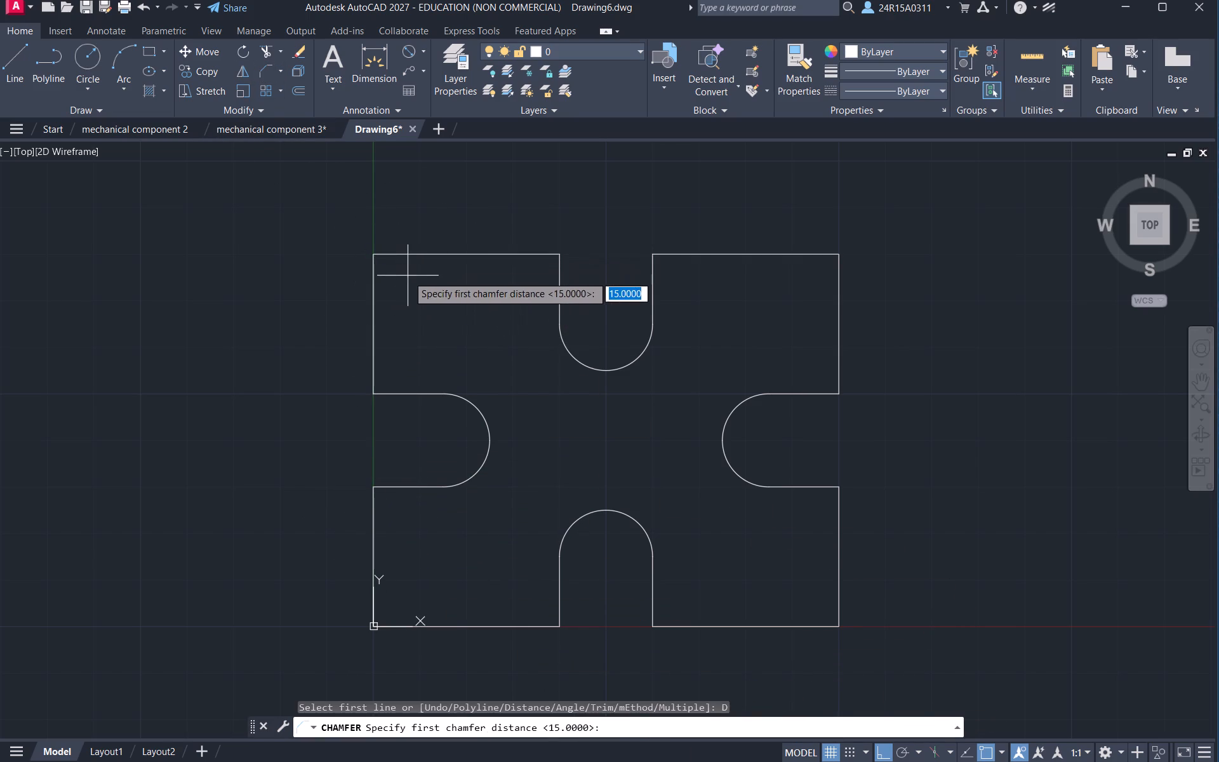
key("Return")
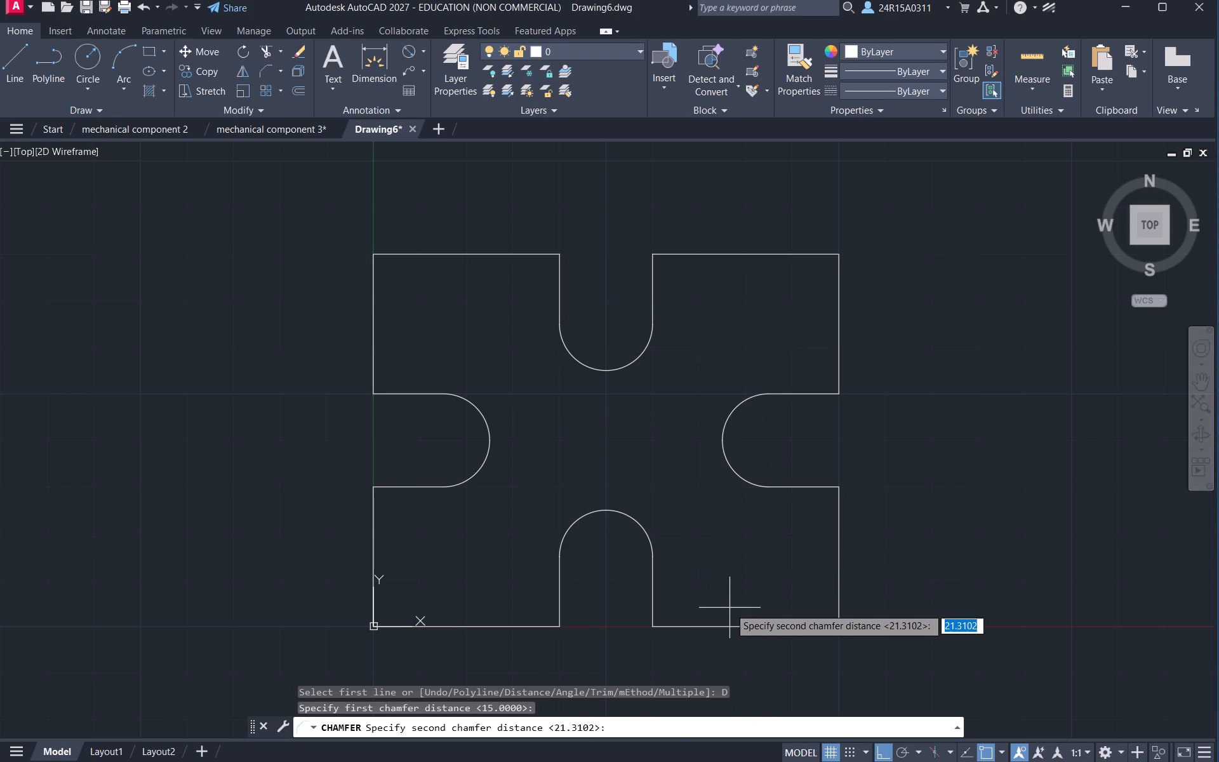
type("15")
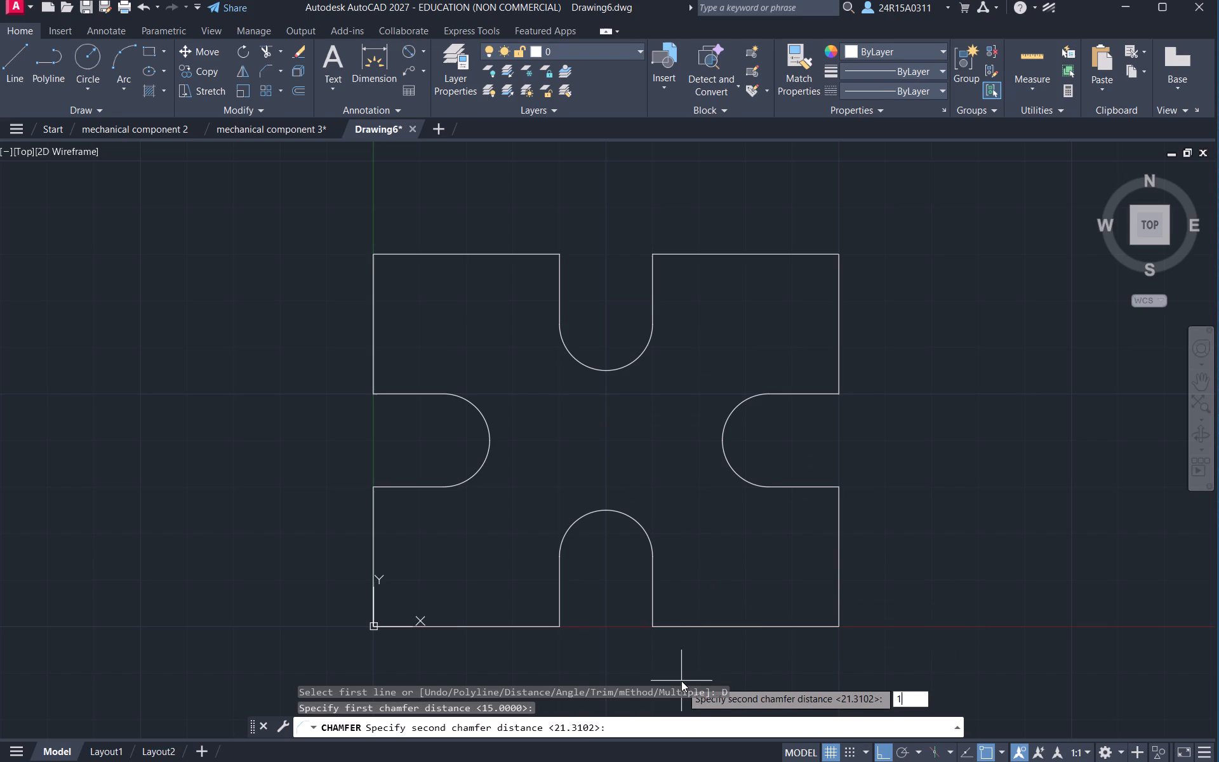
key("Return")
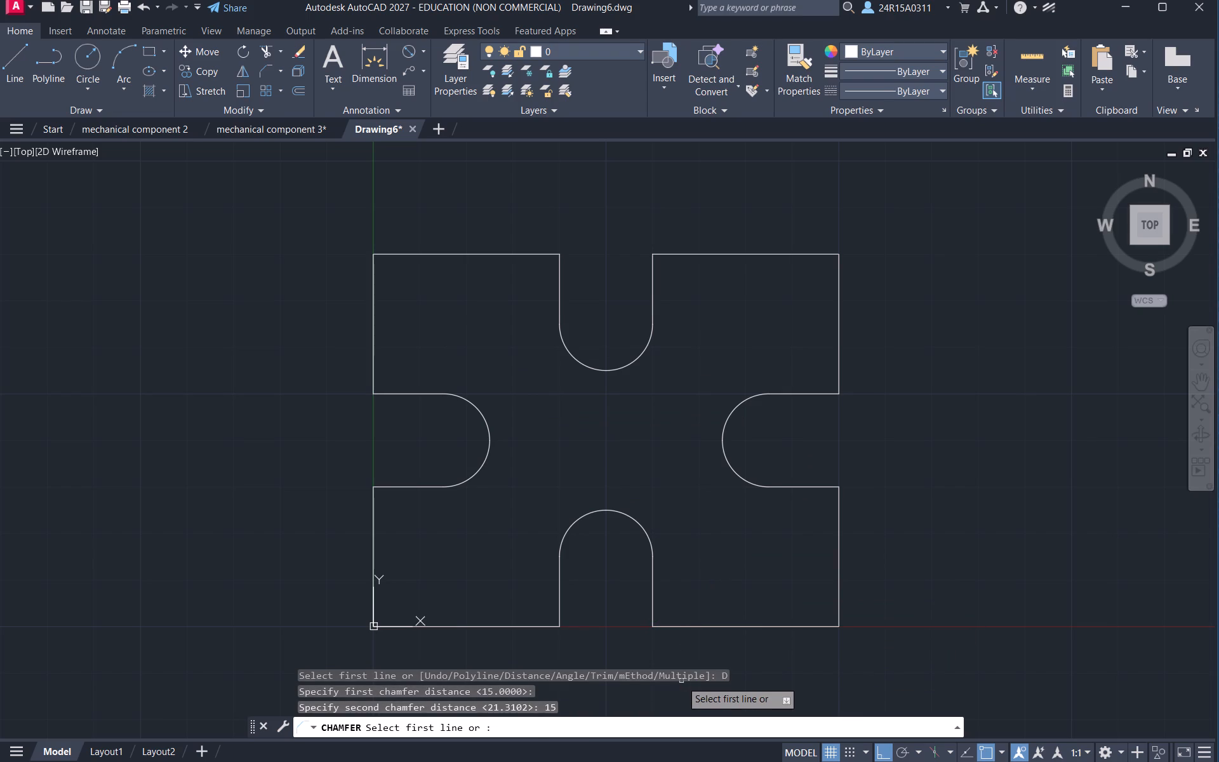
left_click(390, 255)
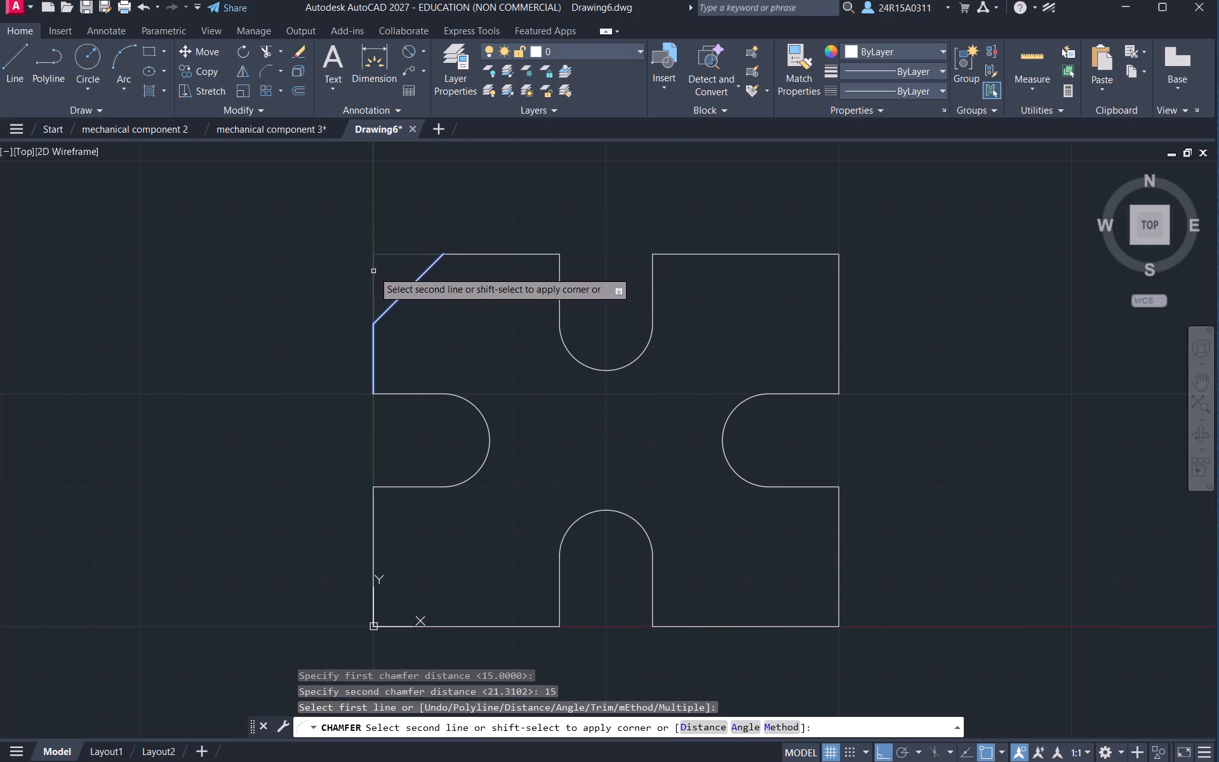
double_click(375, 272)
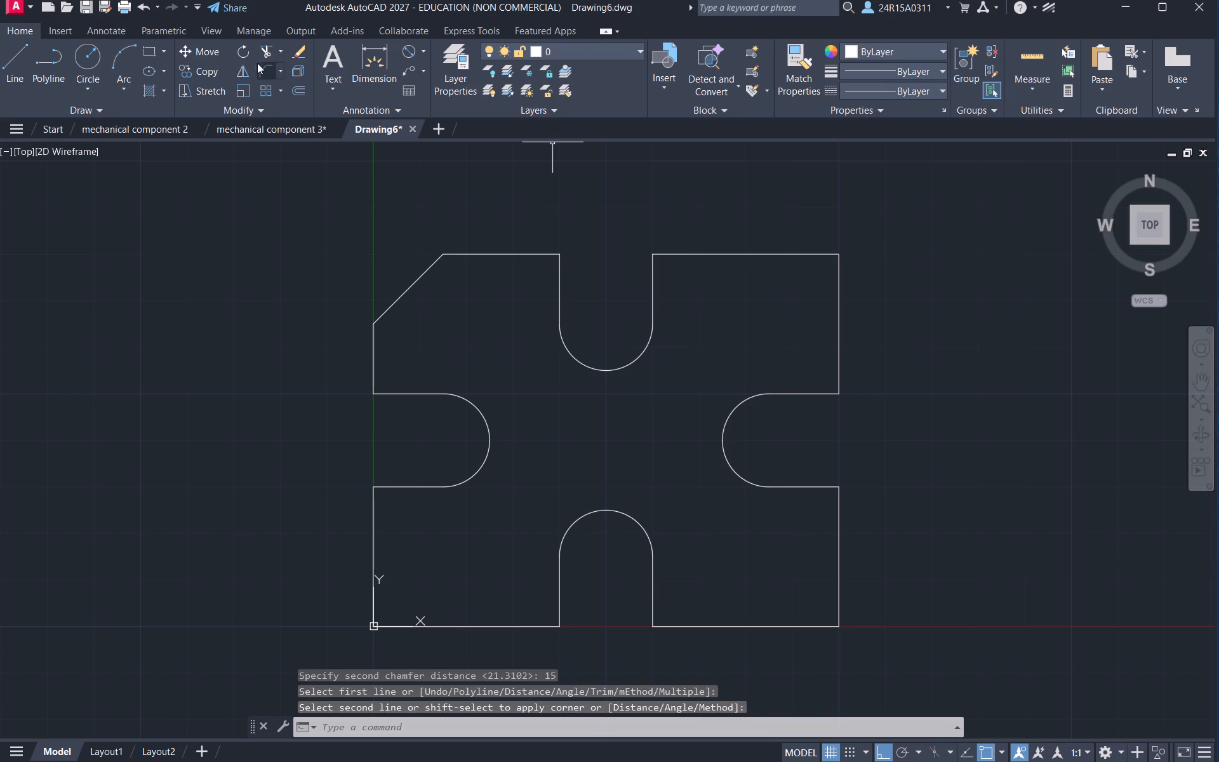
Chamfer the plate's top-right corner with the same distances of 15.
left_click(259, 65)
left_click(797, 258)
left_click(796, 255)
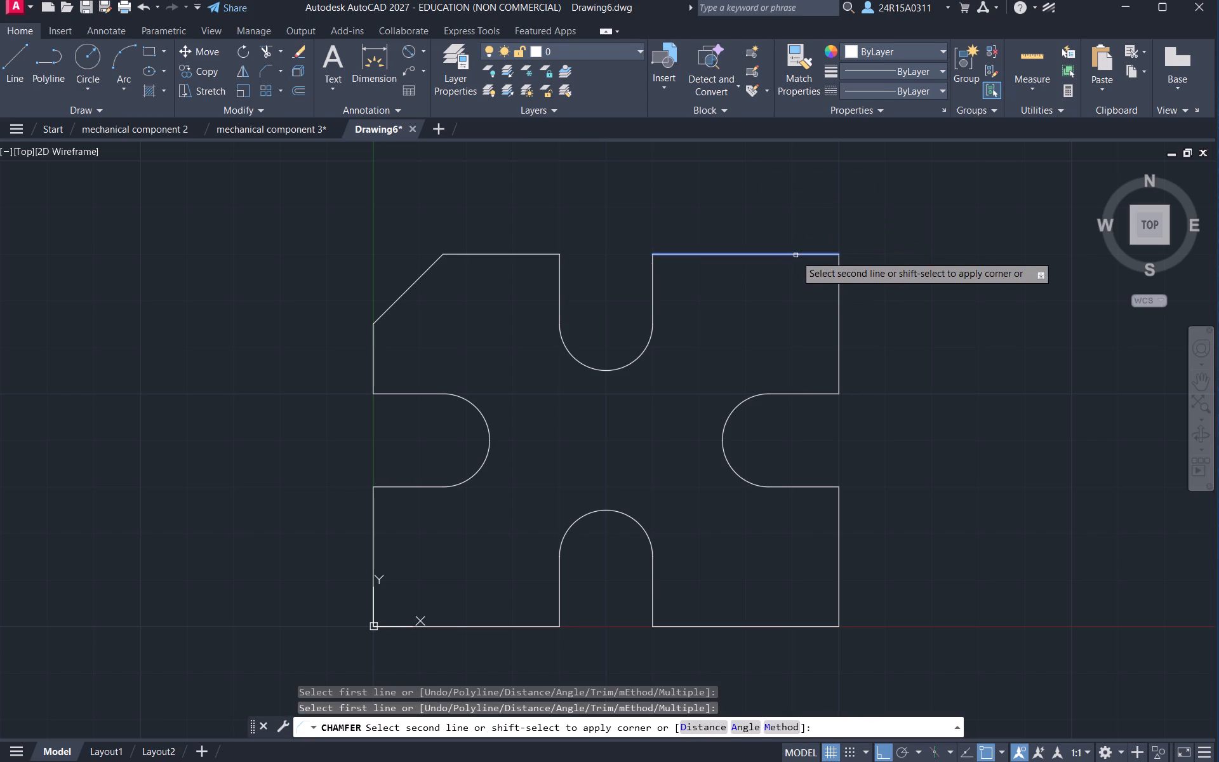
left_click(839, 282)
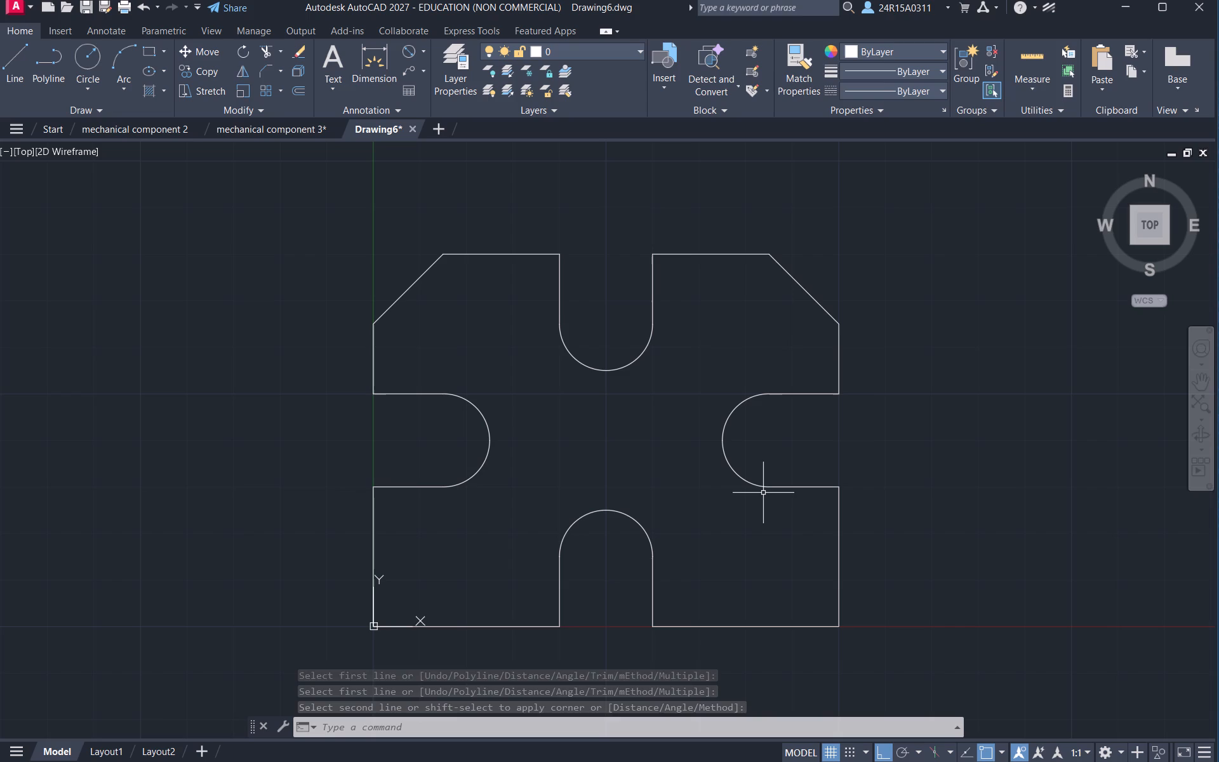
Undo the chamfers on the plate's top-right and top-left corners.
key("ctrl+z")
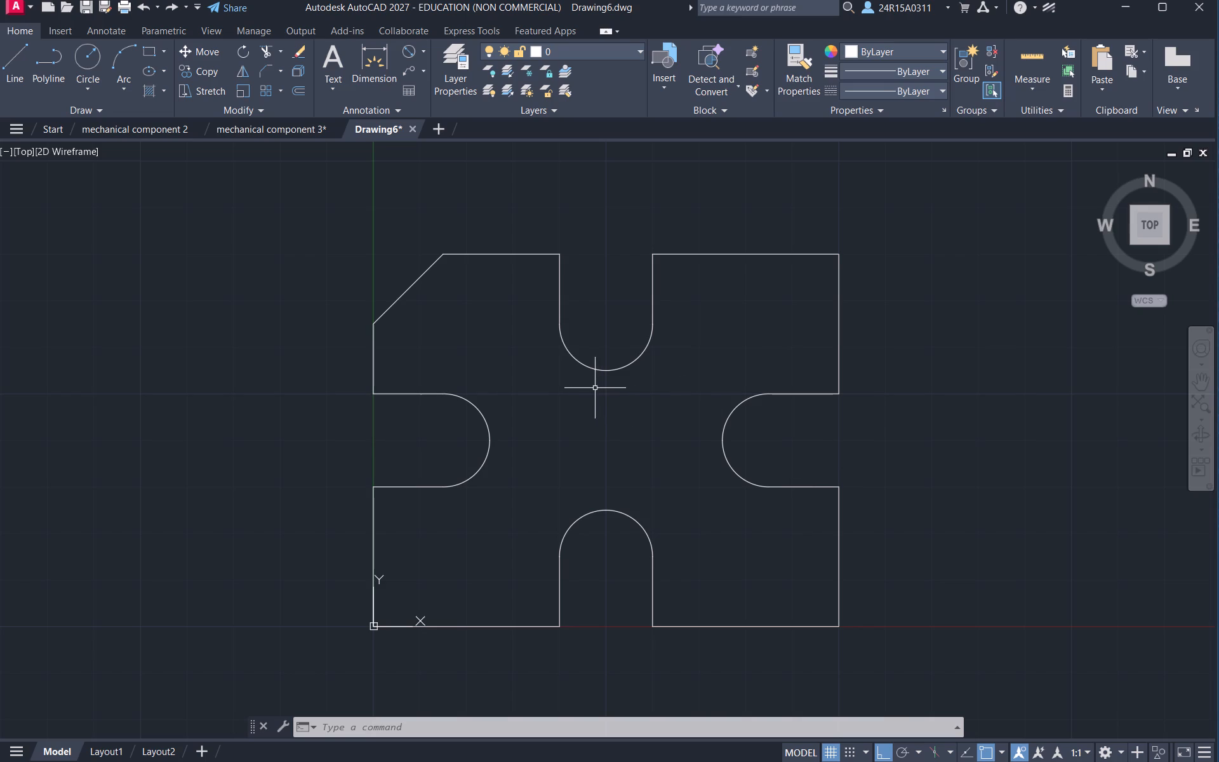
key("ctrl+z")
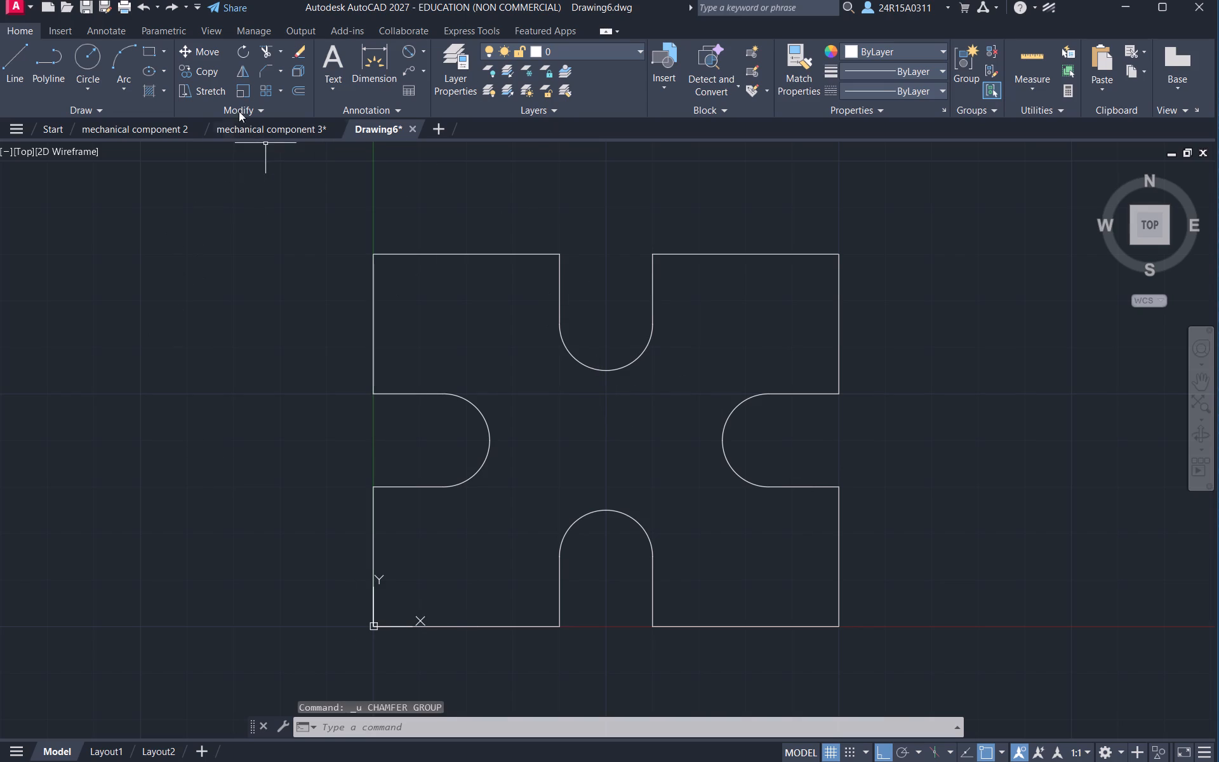
Chamfer the plate's top-left corner with first and second distances of 10.
left_click(270, 69)
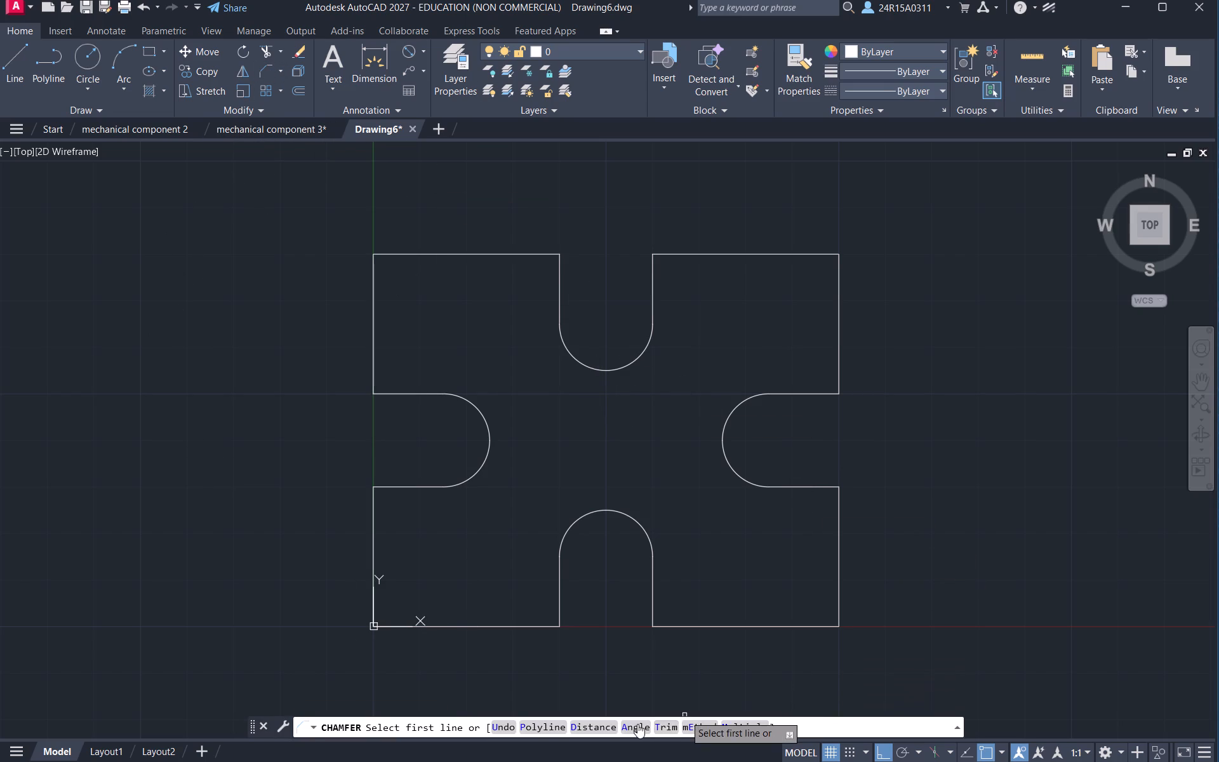
left_click(598, 731)
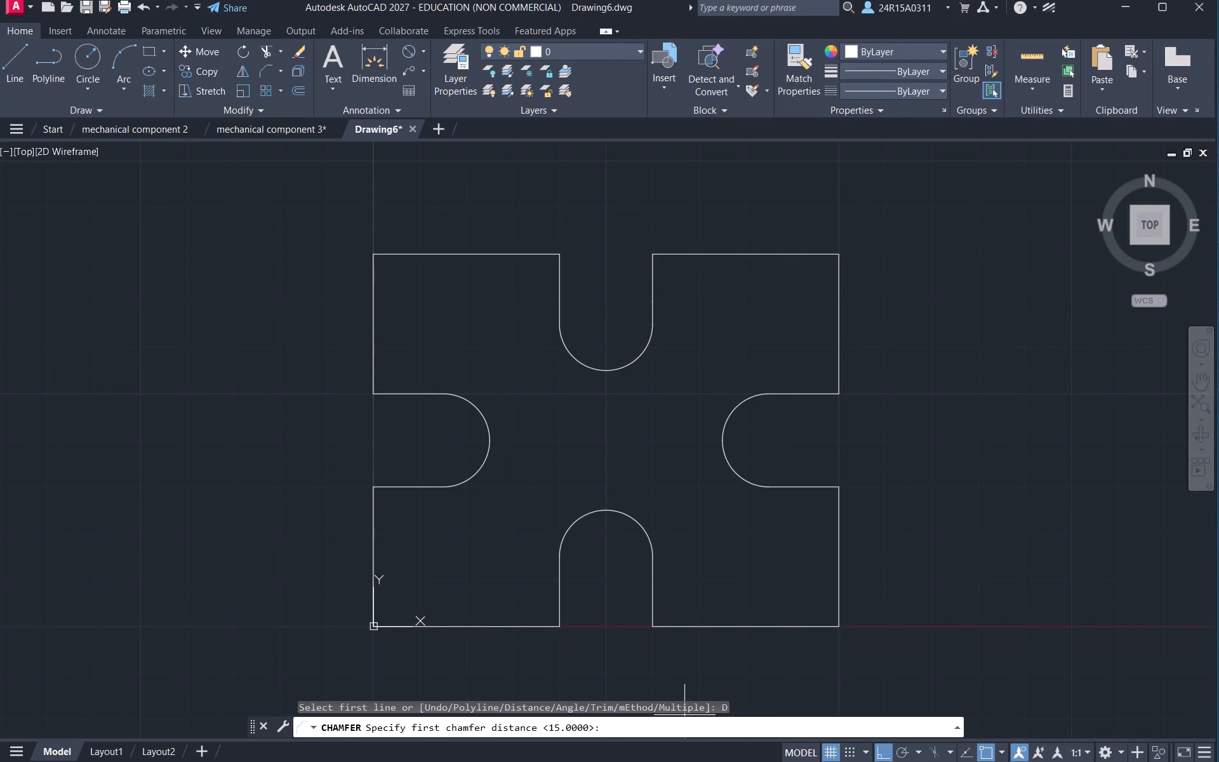
type("10")
key("Return")
type("10")
key("Return")
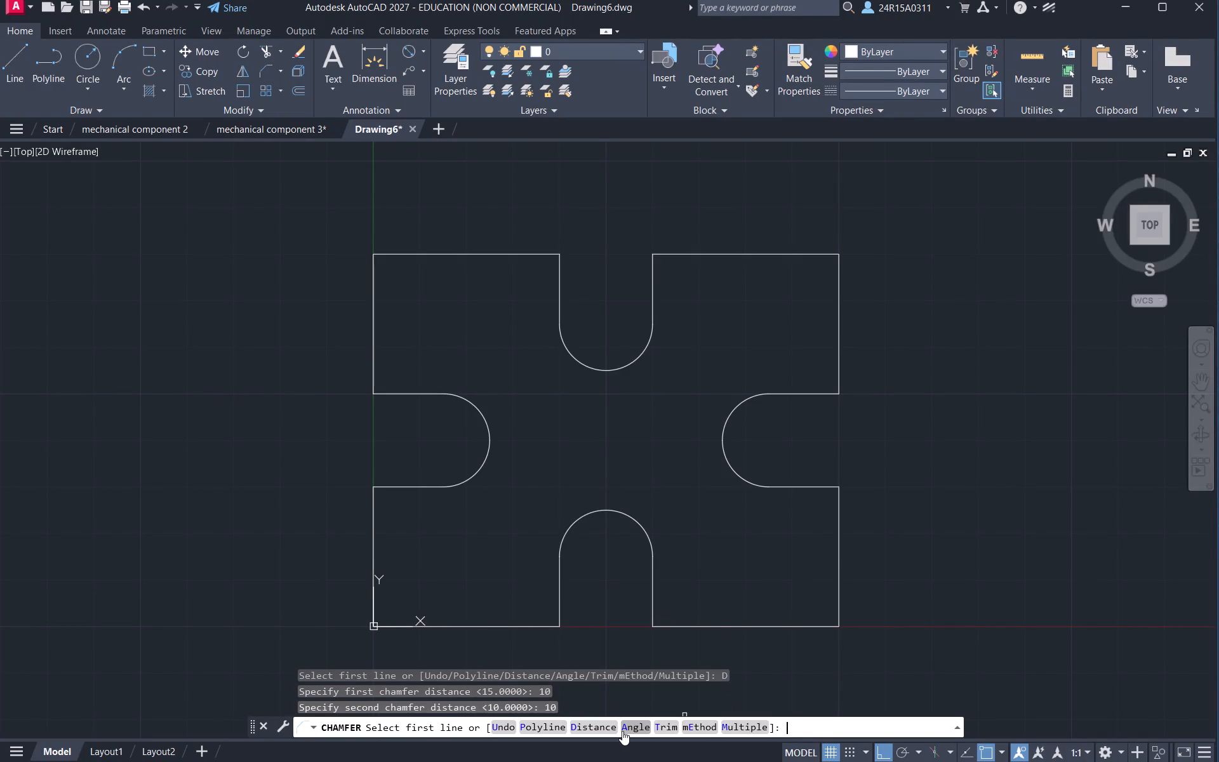
left_click(439, 253)
left_click(372, 278)
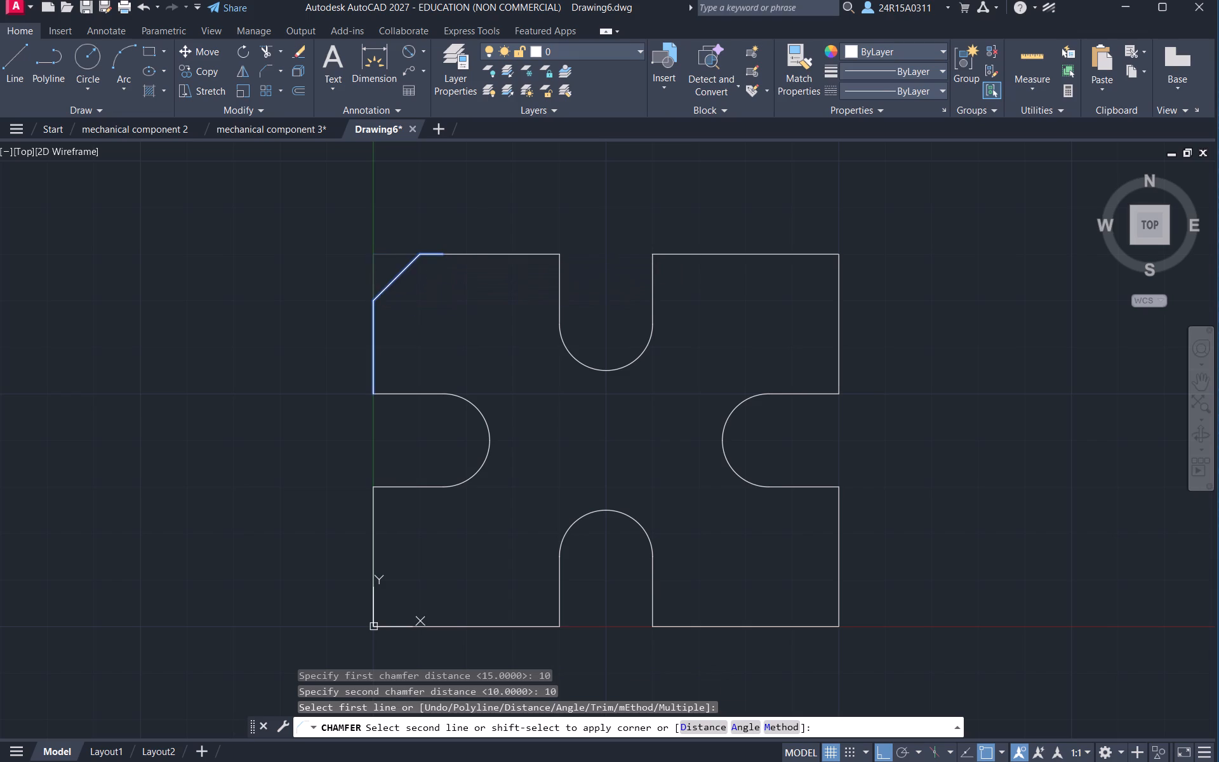
Chamfer the plate's top-right, bottom-right and bottom-left corners with the same distances of 10.
left_click(265, 74)
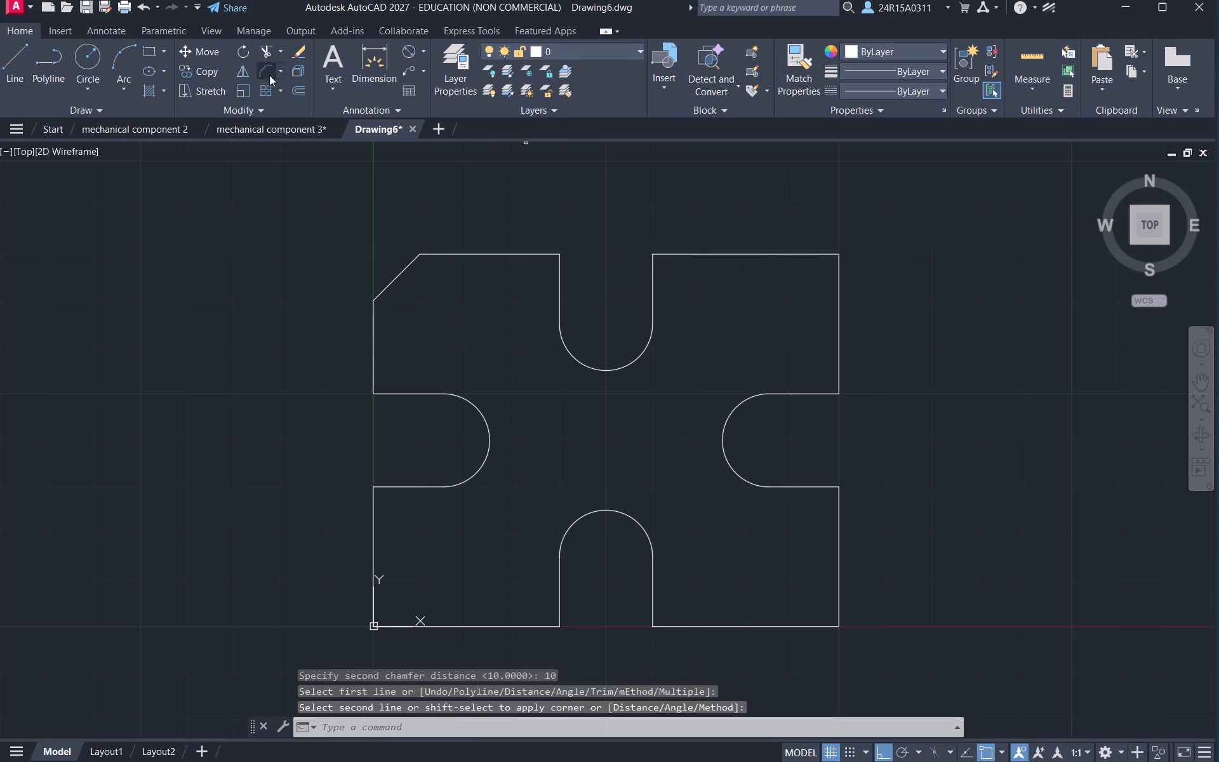
left_click(795, 254)
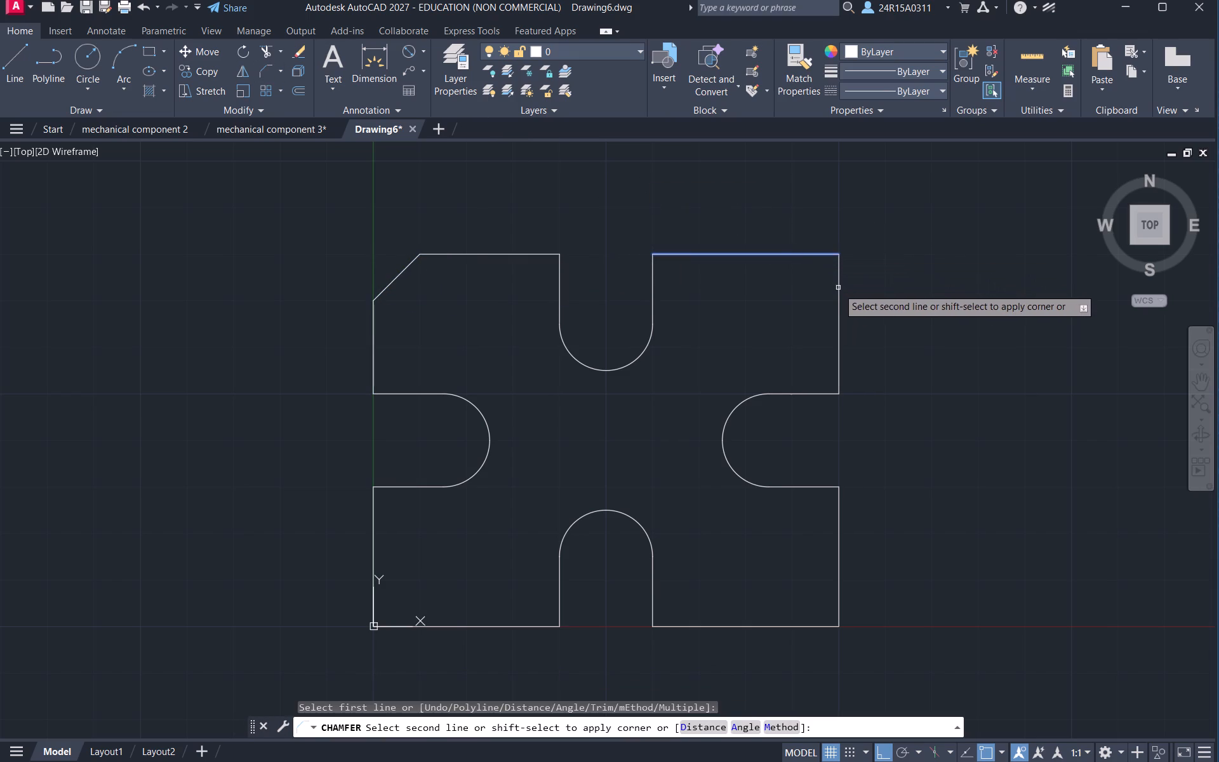
left_click(838, 288)
left_click(262, 71)
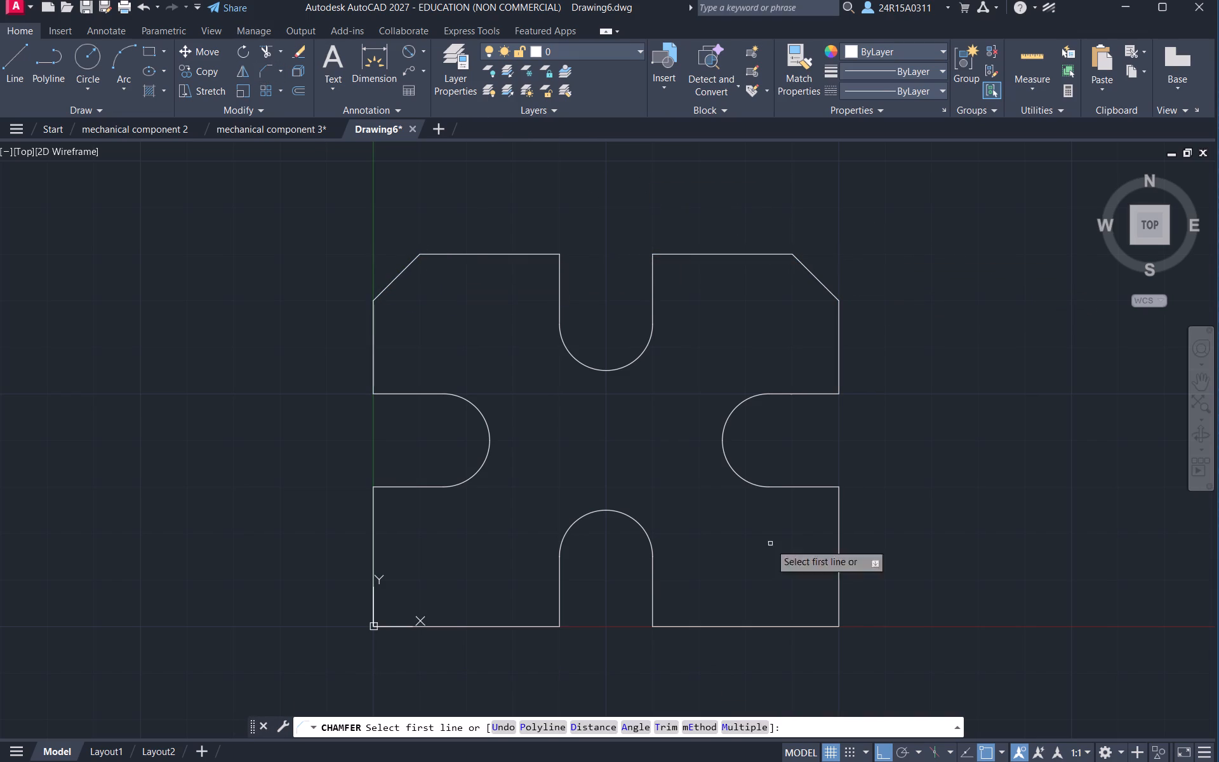
left_click(839, 600)
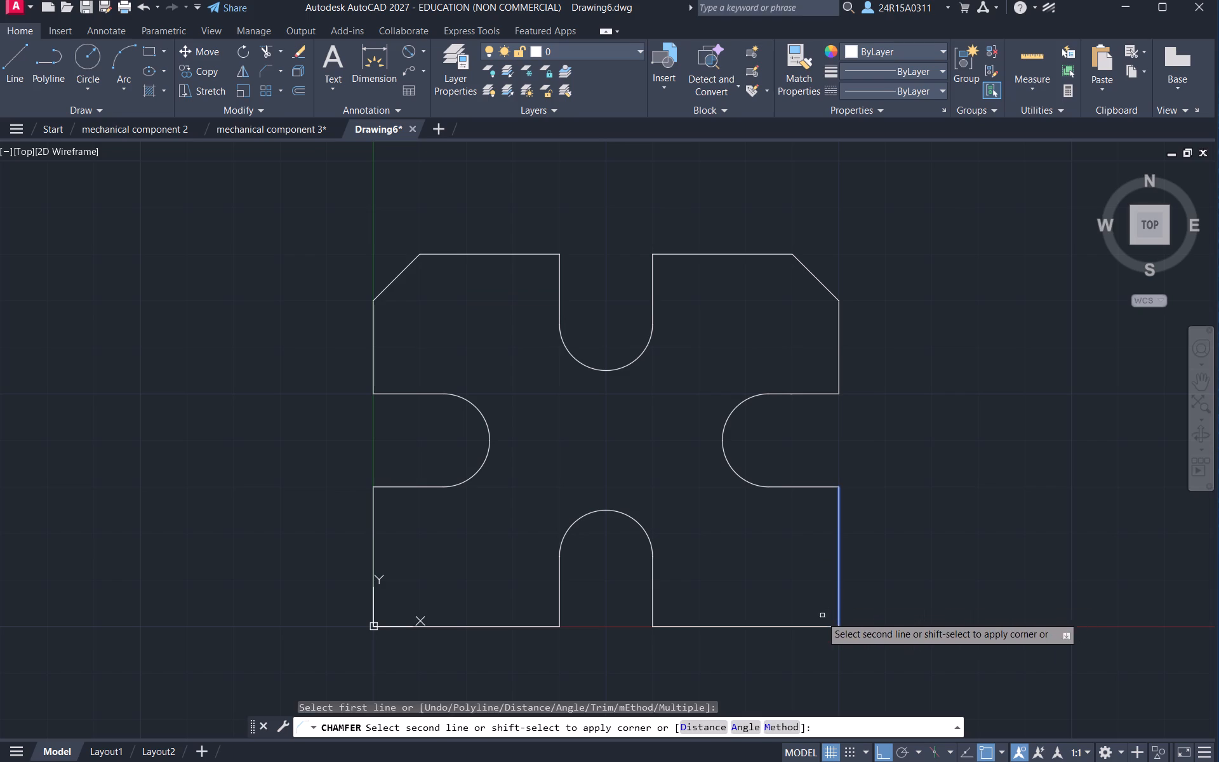
left_click(809, 625)
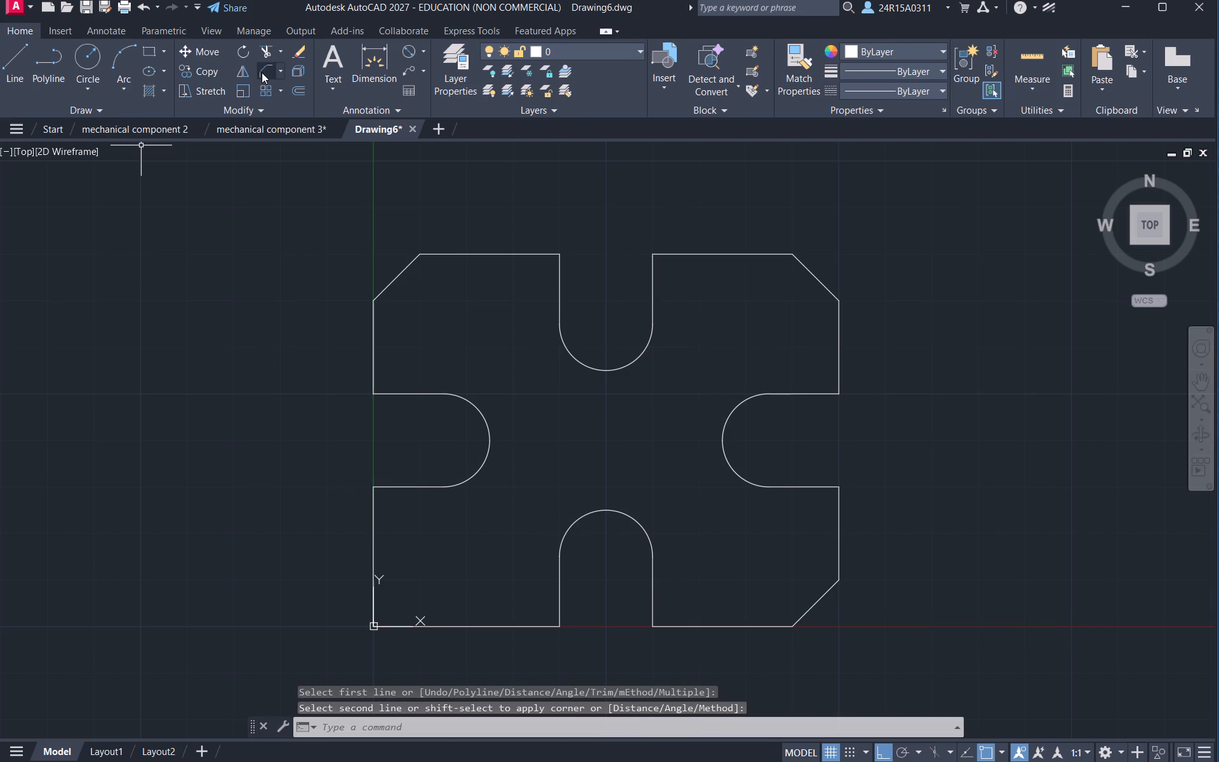
left_click(262, 72)
left_click(375, 565)
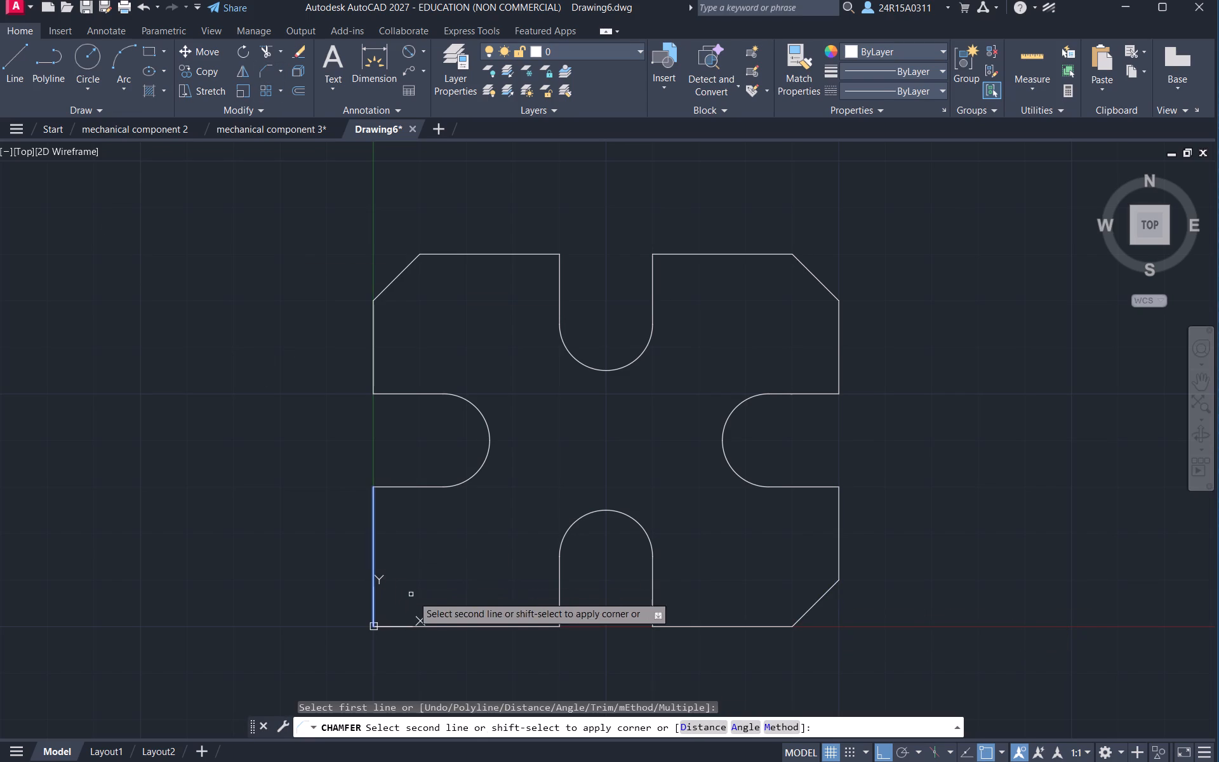
left_click(469, 627)
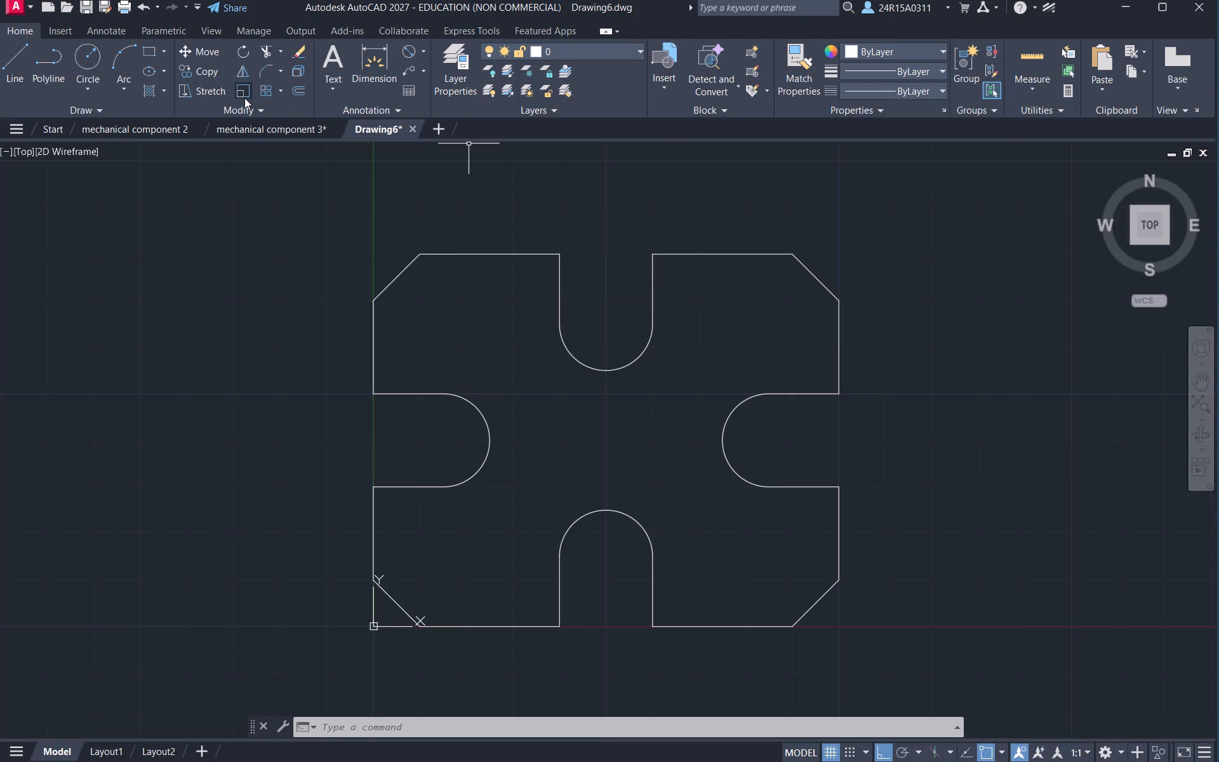
Draw a circle of diameter 10 centred at 15,15 near the plate's bottom-left corner.
left_click(90, 57)
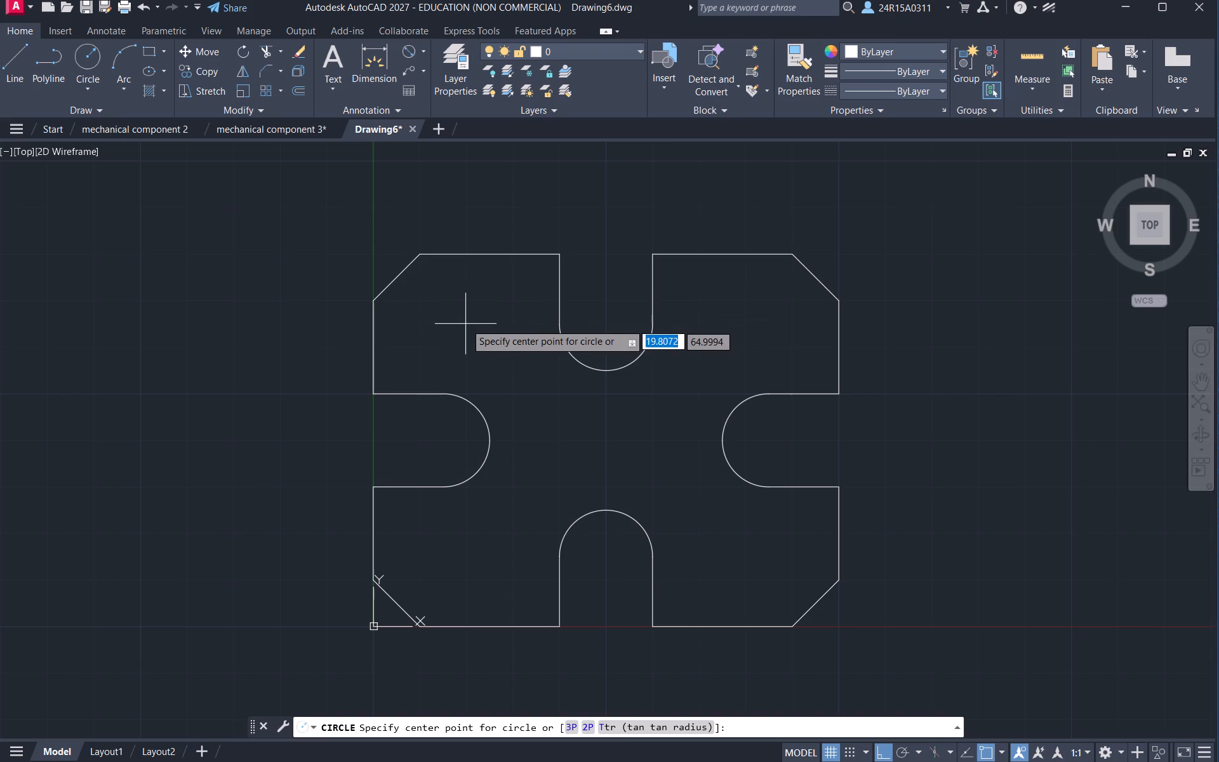
key("Escape")
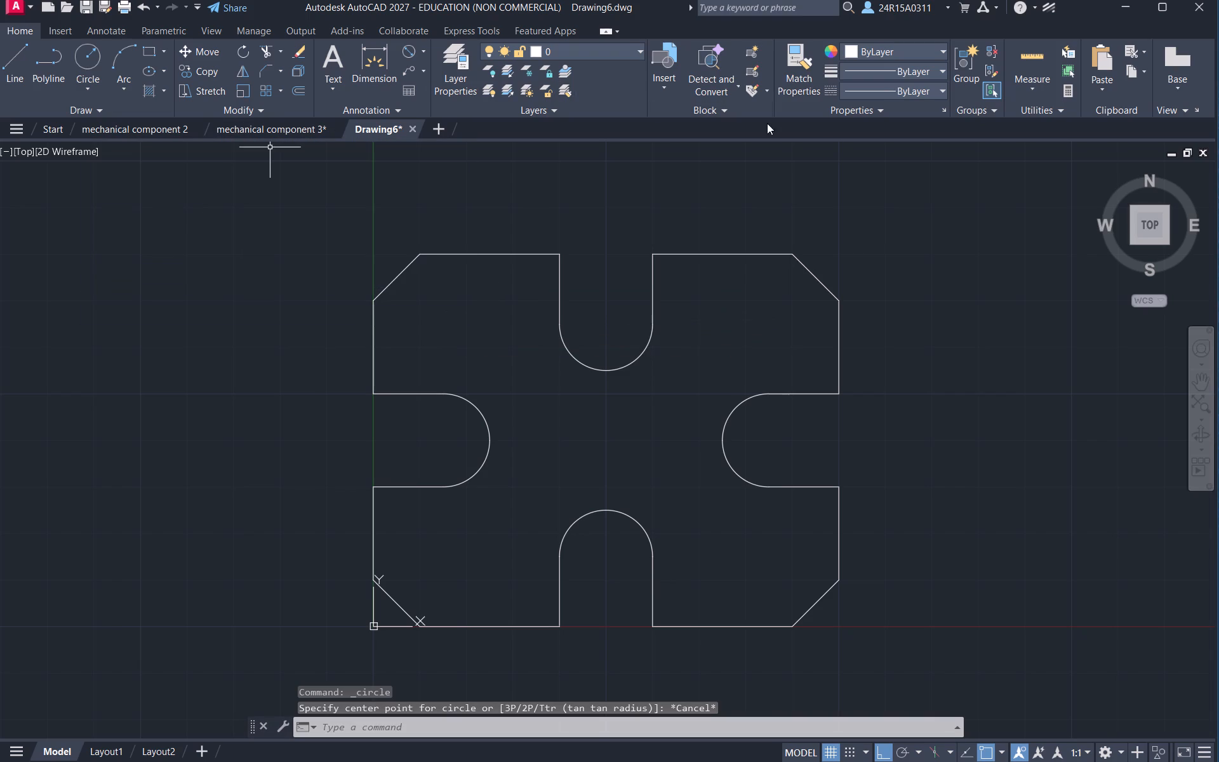
left_click(88, 50)
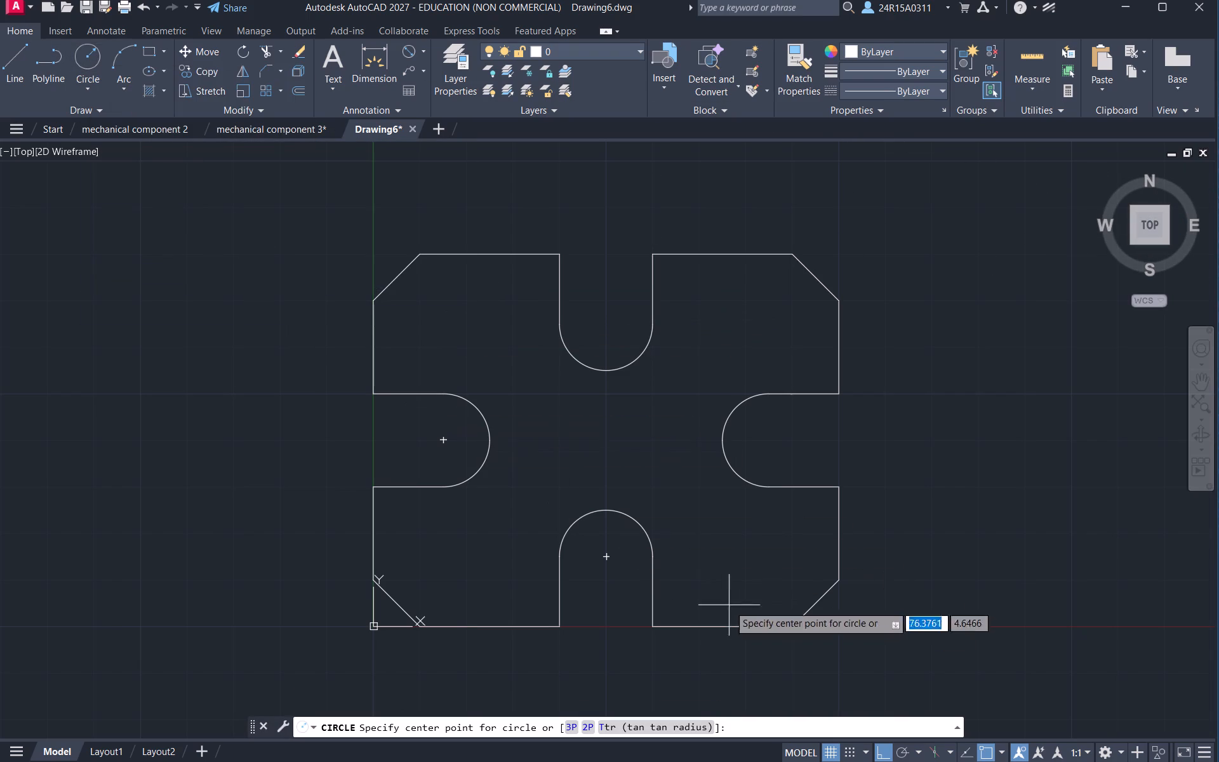
left_click(748, 730)
type("15")
type(",15")
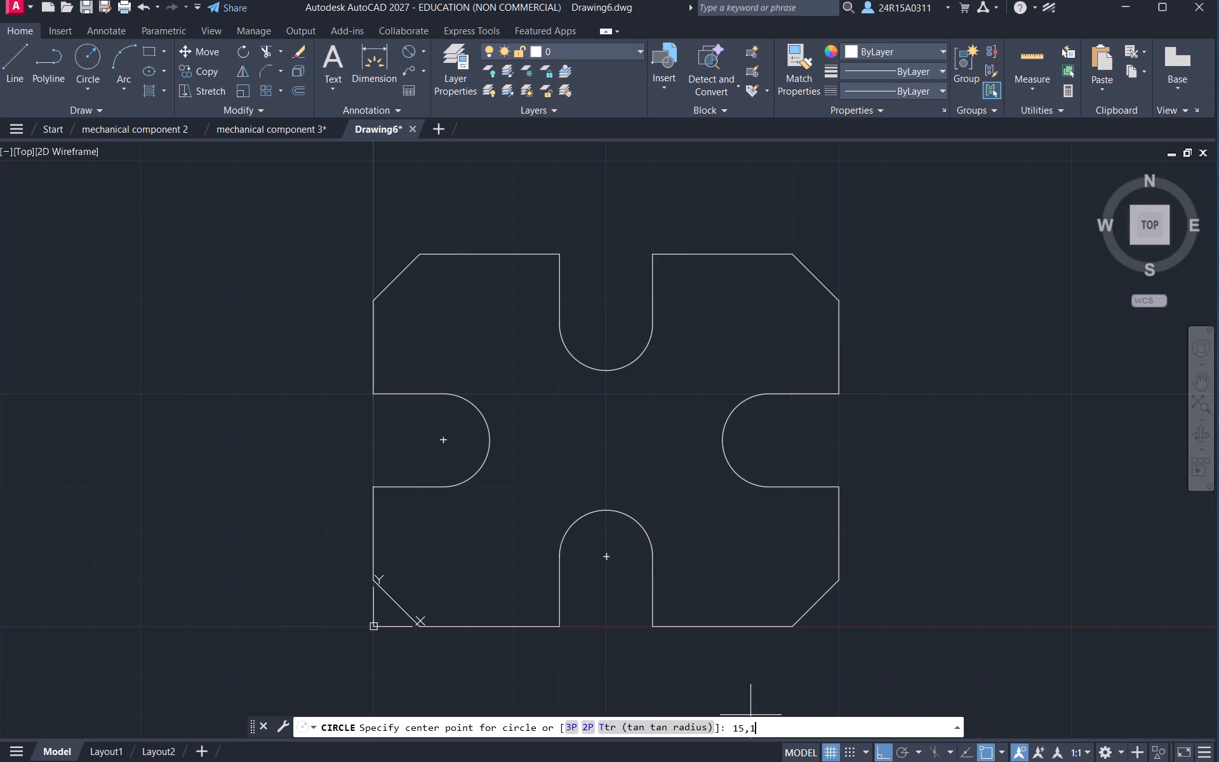
key("Return")
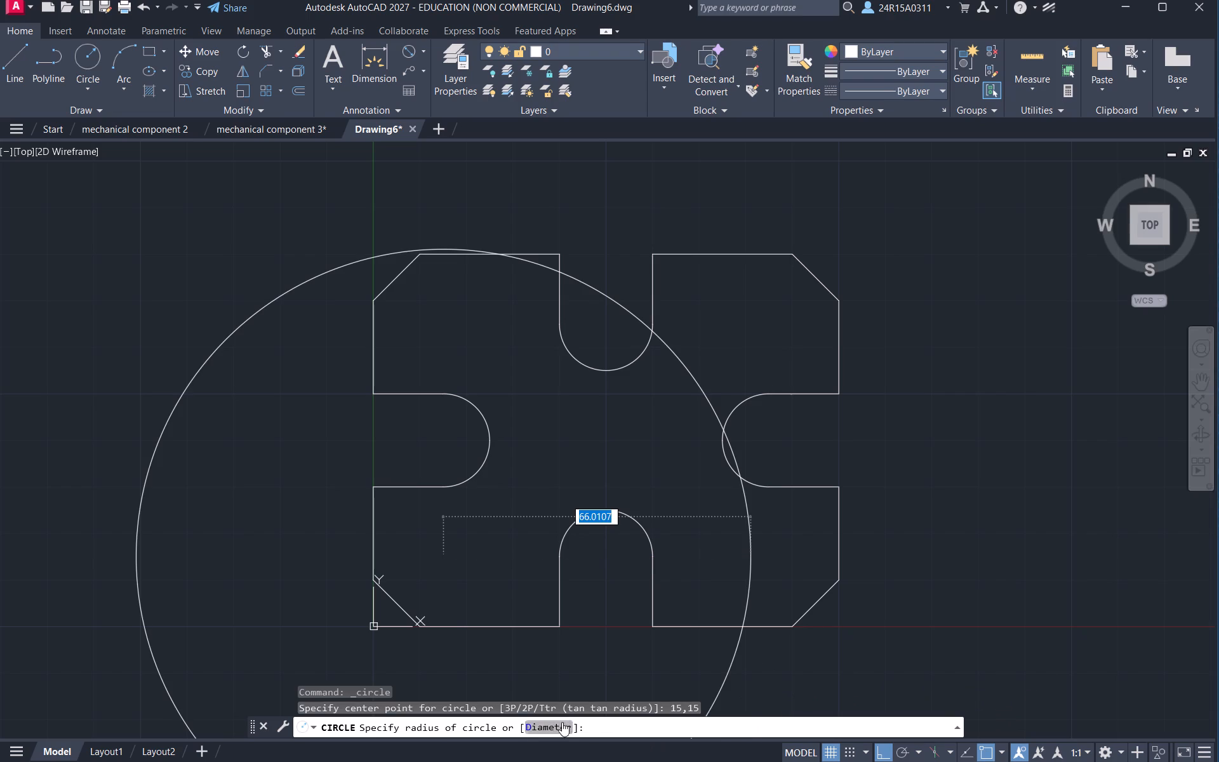
left_click(562, 722)
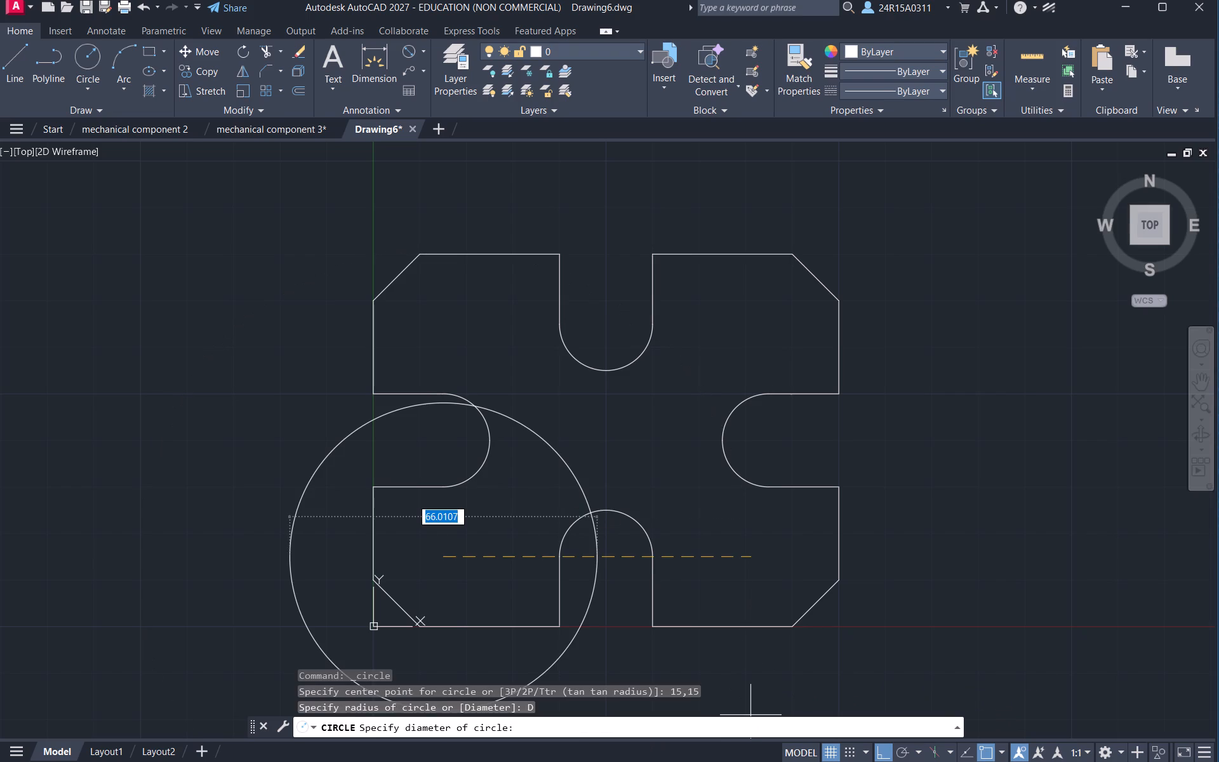
type("10")
key("Return")
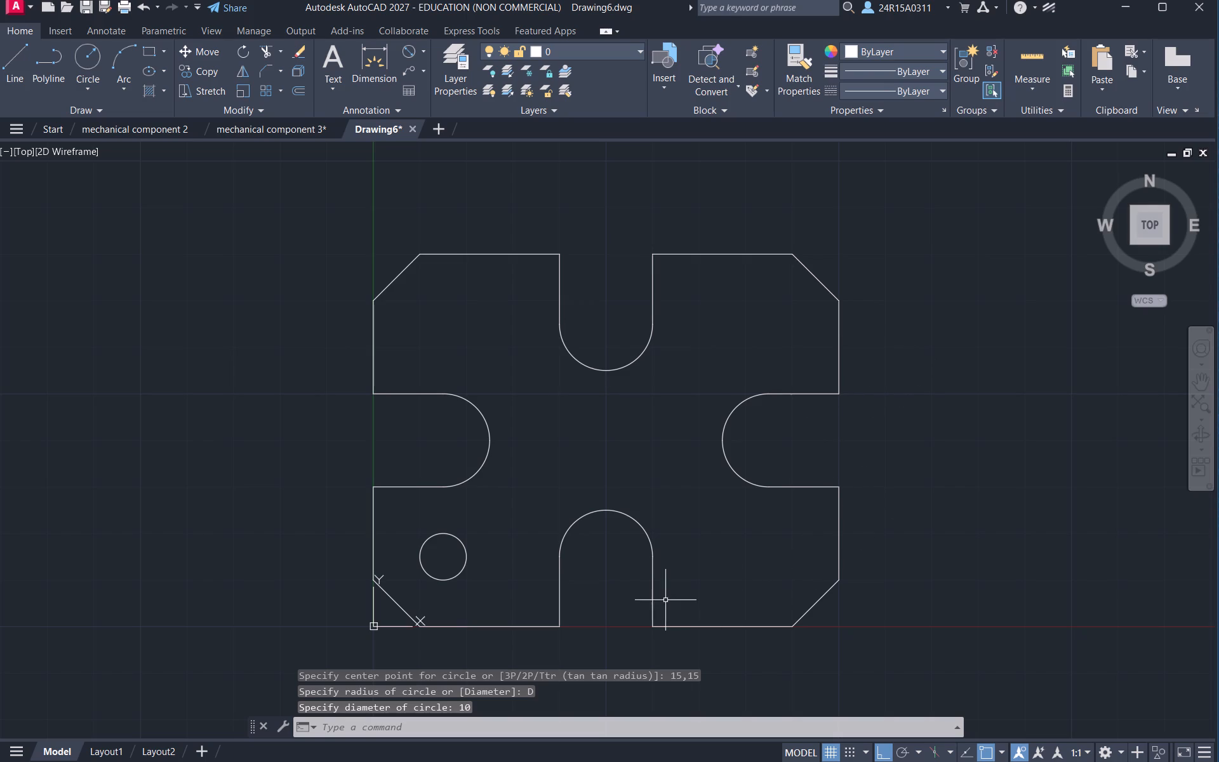
Draw a circle of radius 5 centred at 85,15 near the plate's bottom-right corner.
left_click(91, 48)
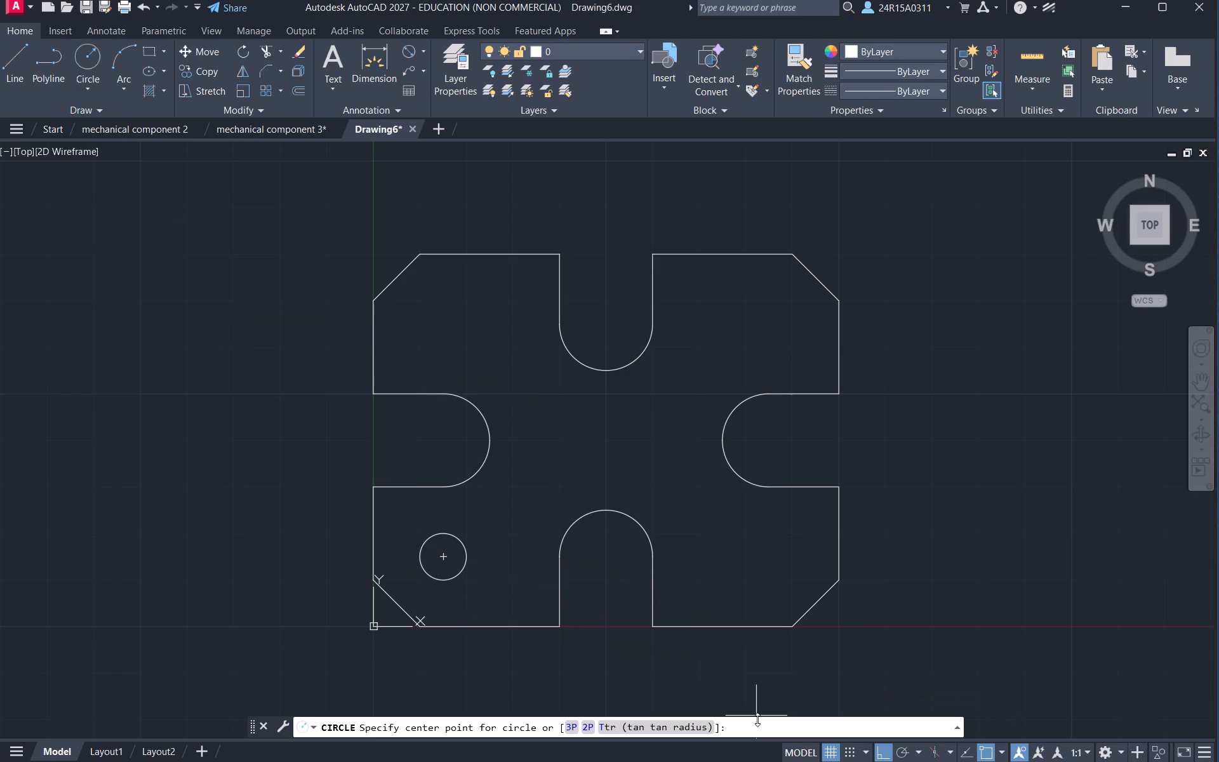
type("90")
key("comma")
type("15")
key("BackSpace")
key("BackSpace")
key("BackSpace")
key("BackSpace")
key("BackSpace")
type("85")
type(",15")
key("Return")
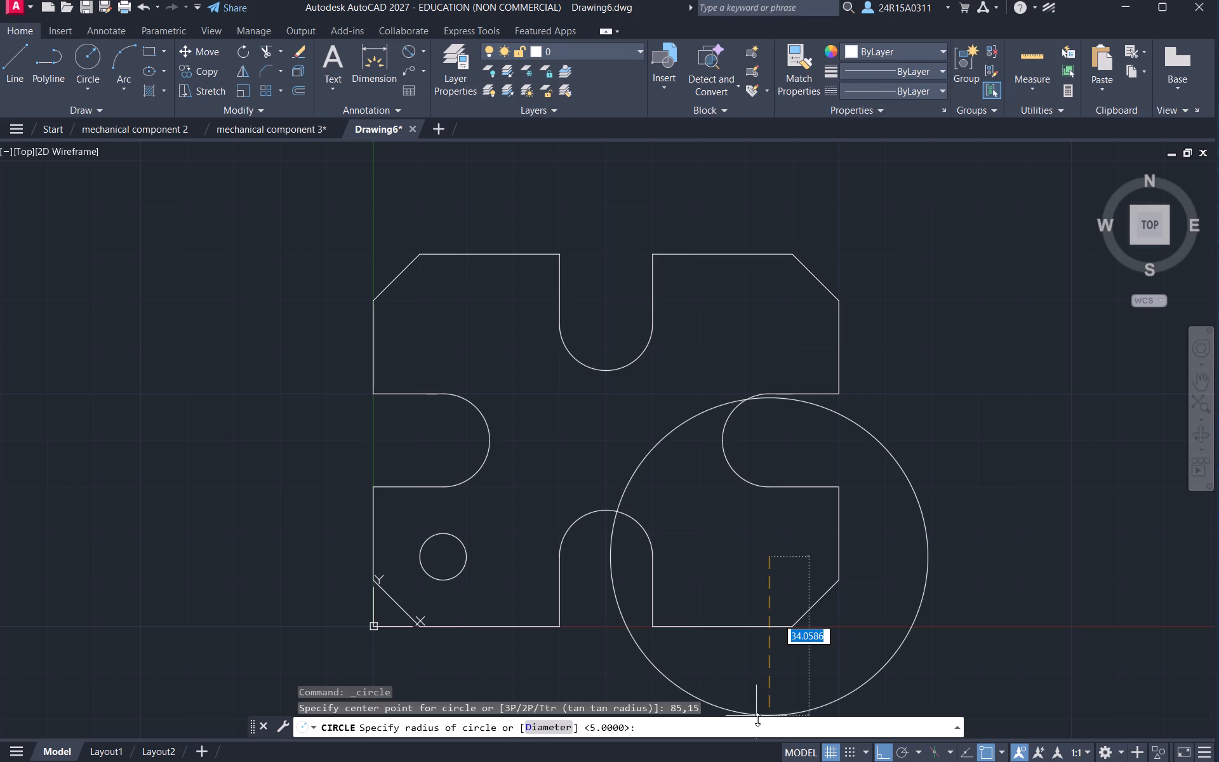
key("Return")
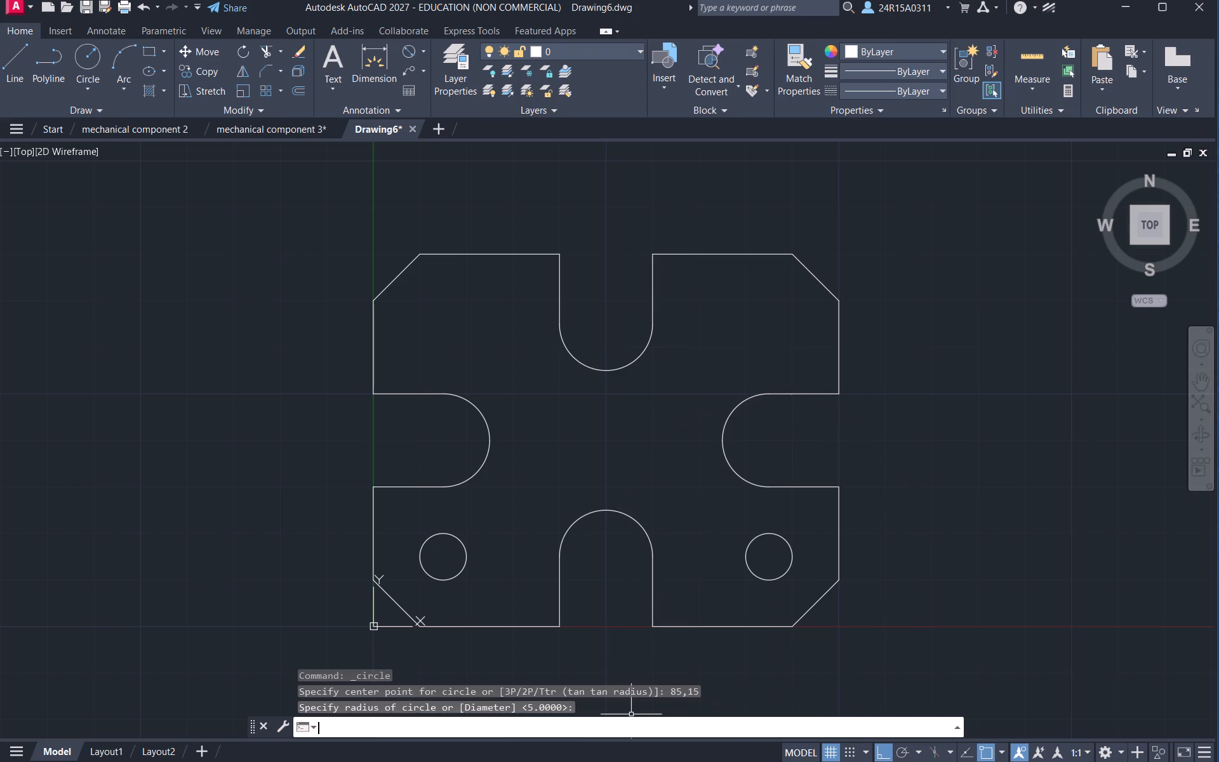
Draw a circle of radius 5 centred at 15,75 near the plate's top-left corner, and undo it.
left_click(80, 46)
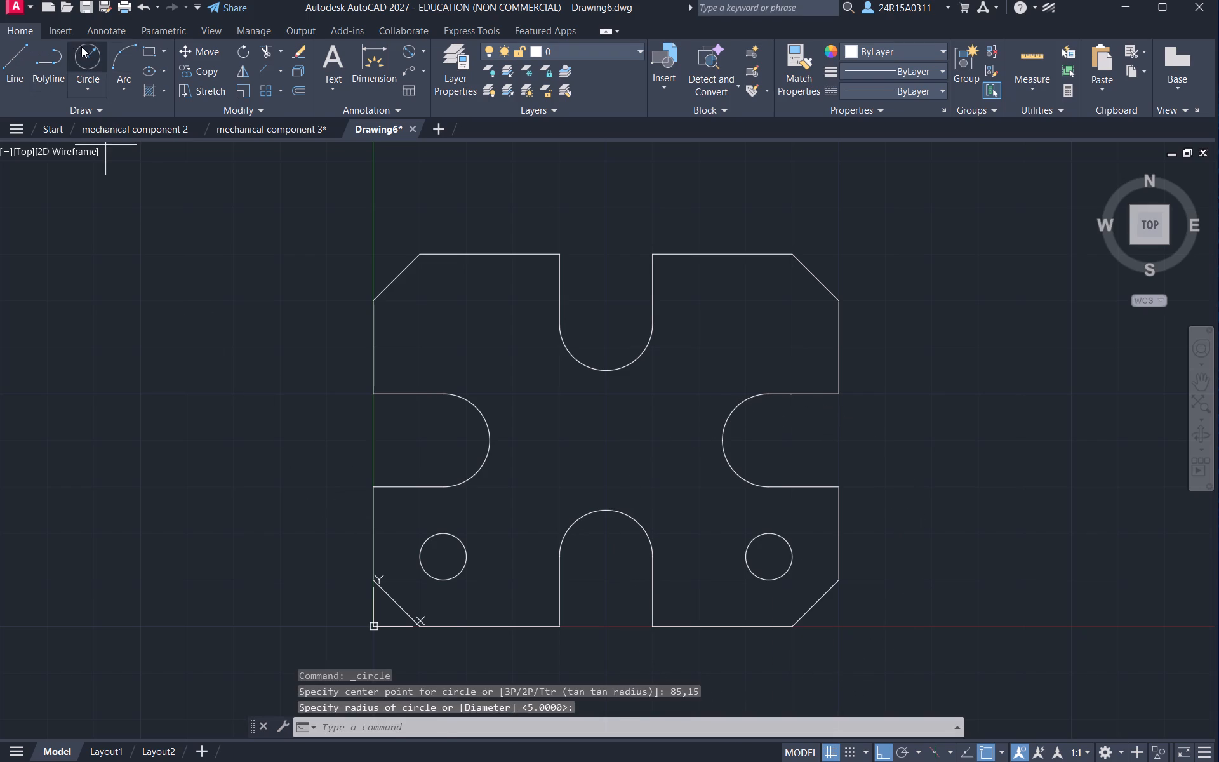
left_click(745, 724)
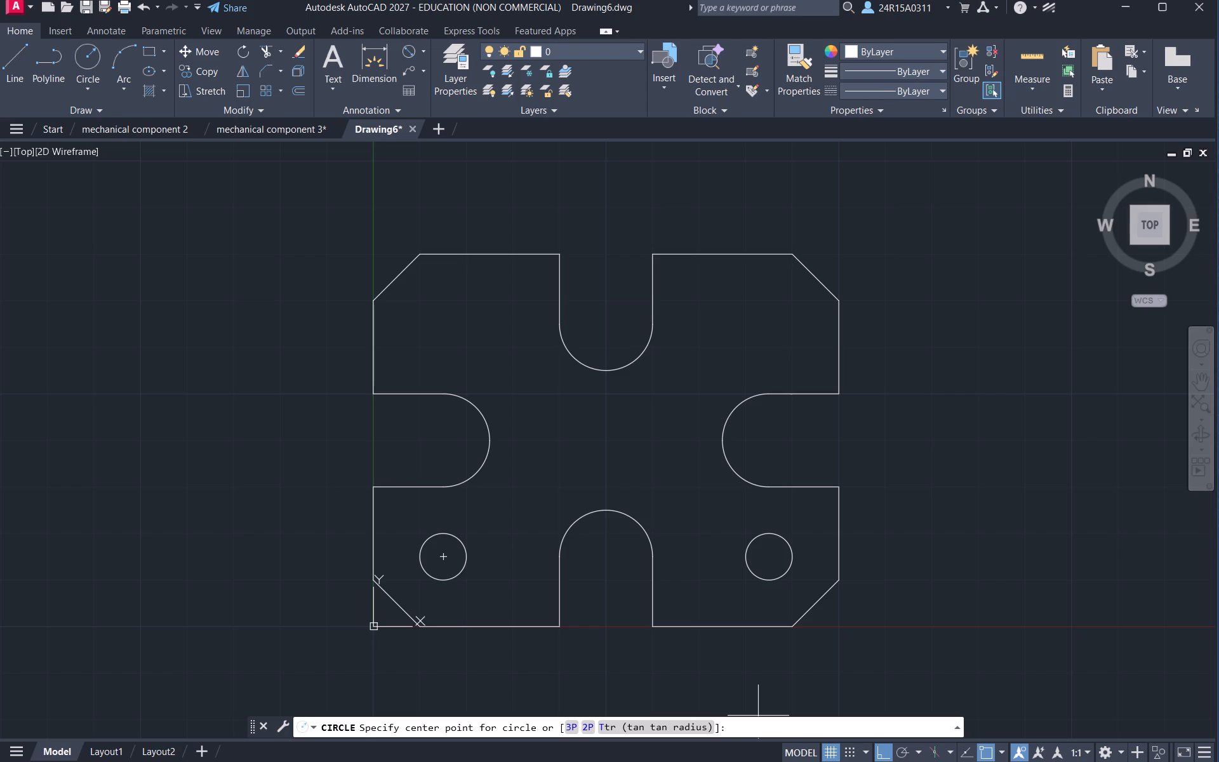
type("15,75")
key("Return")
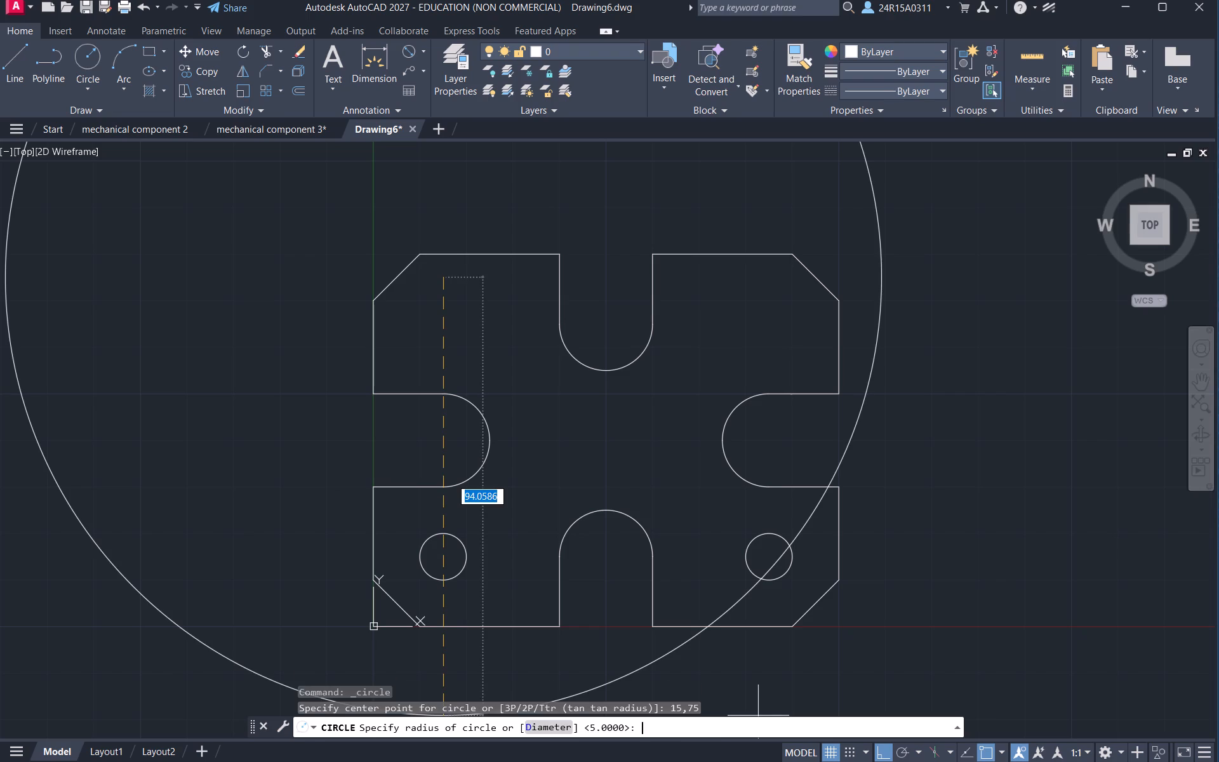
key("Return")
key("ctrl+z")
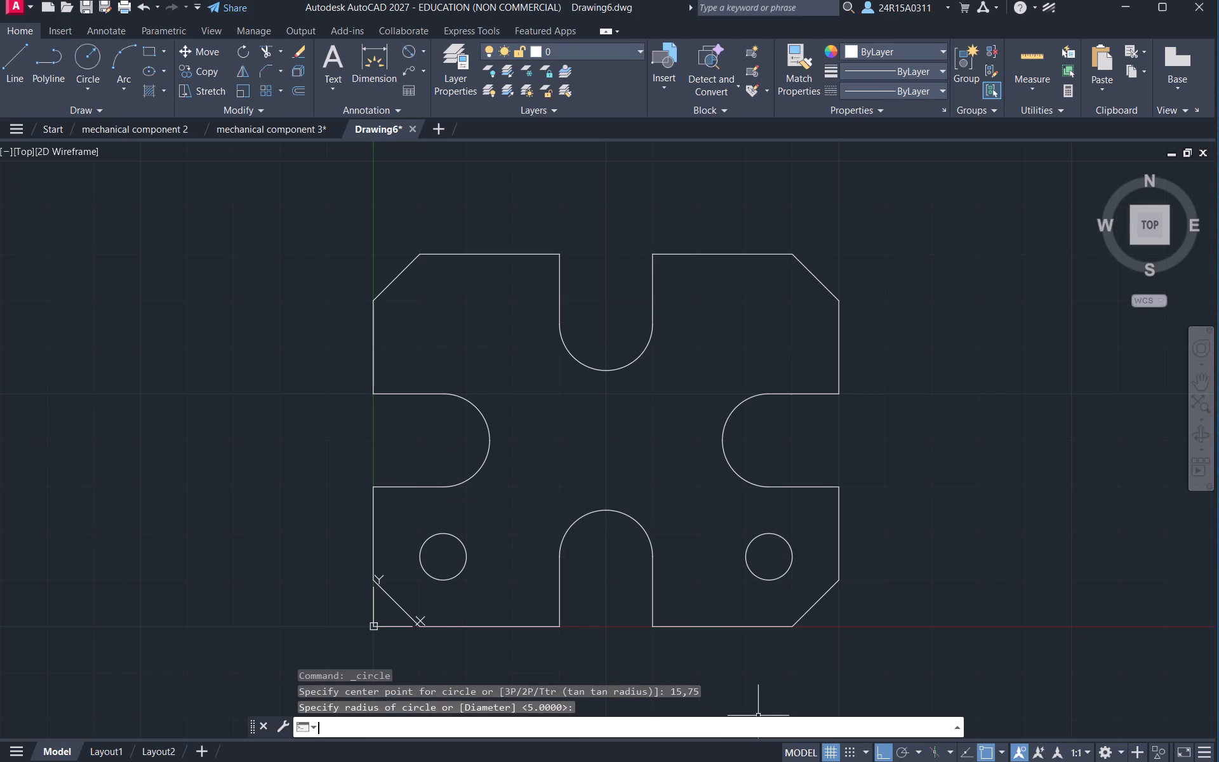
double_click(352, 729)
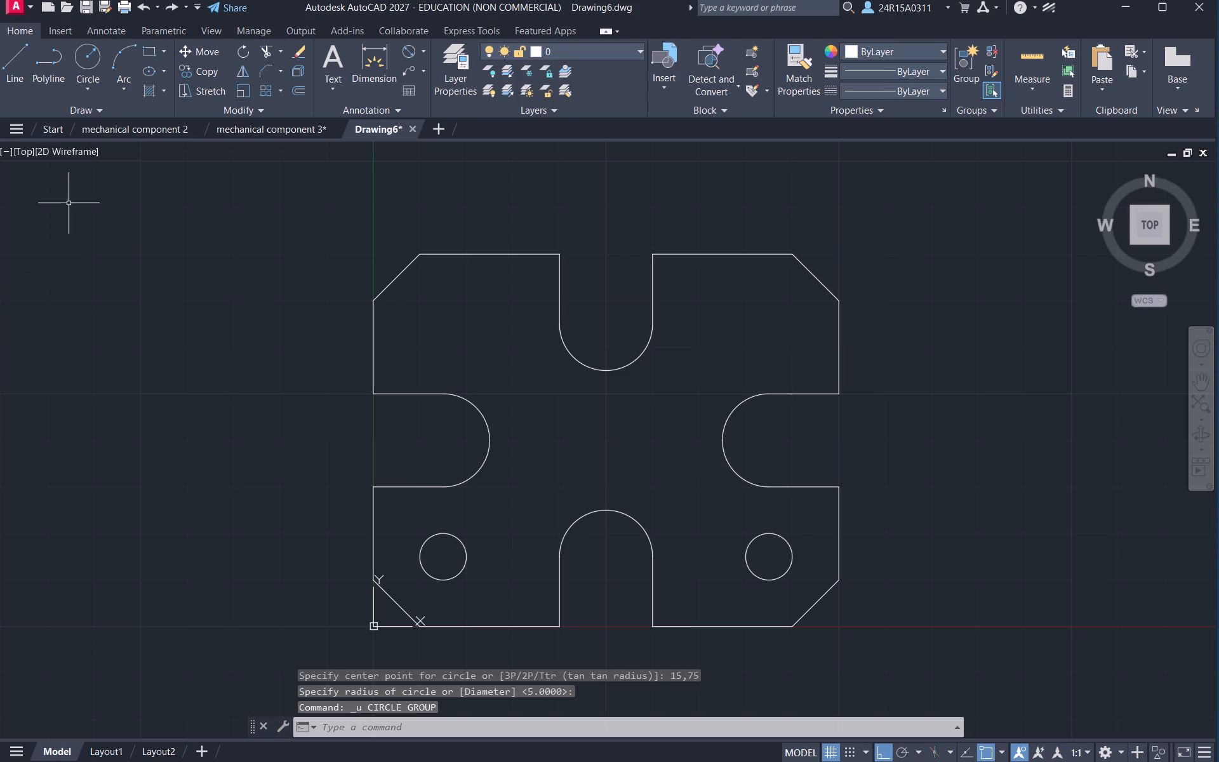
Check the plate's height by previewing a dimension between its top and bottom edges, without placing it.
left_click(387, 60)
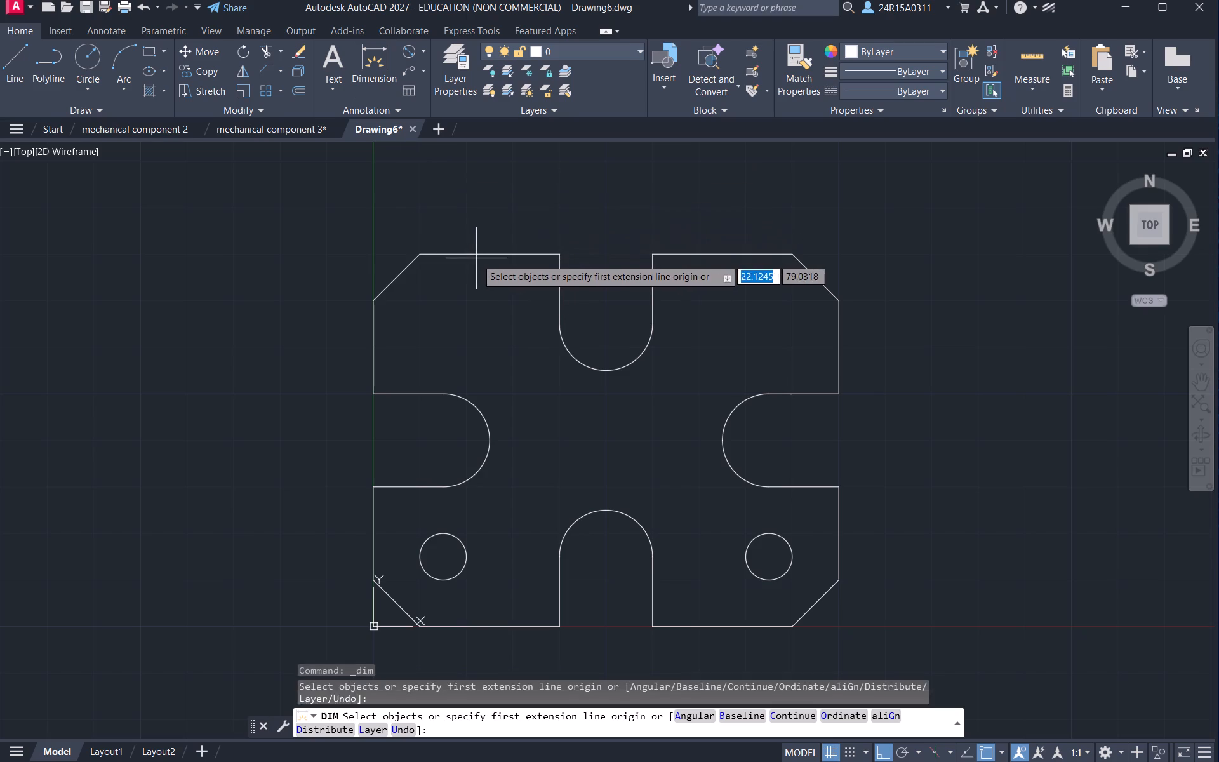
left_click(476, 256)
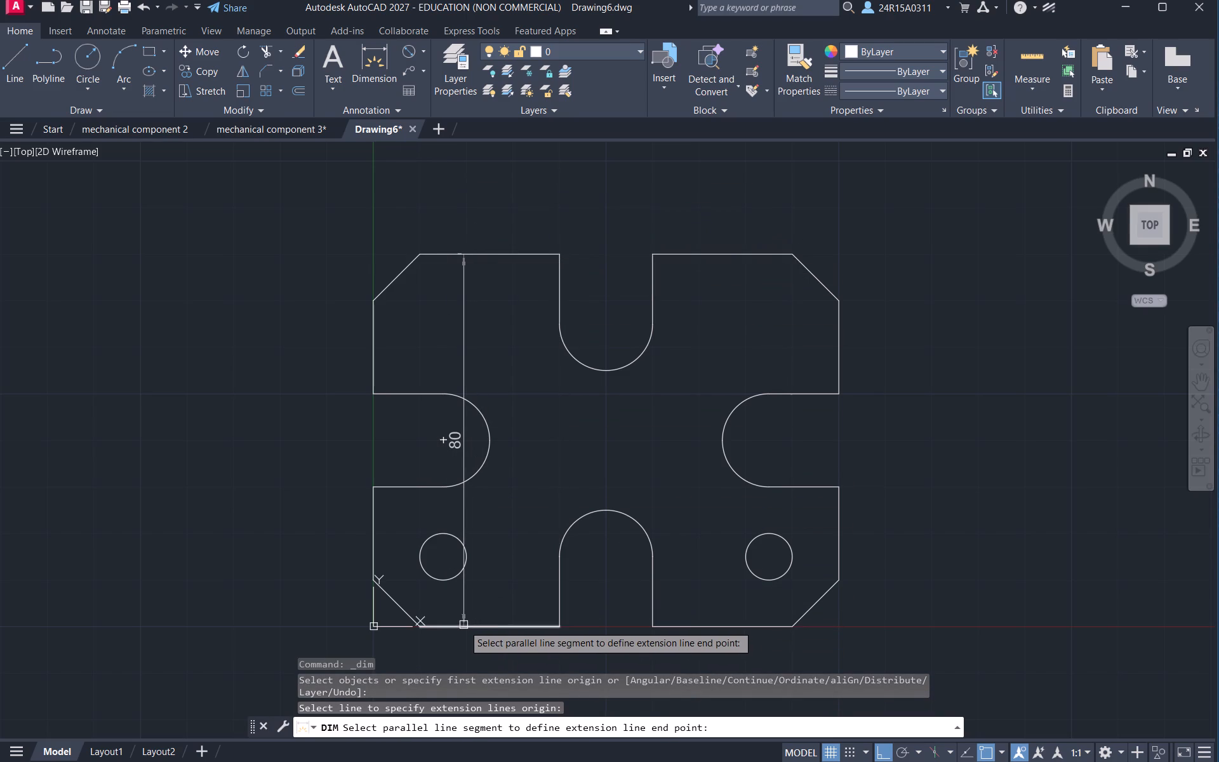
key("Escape")
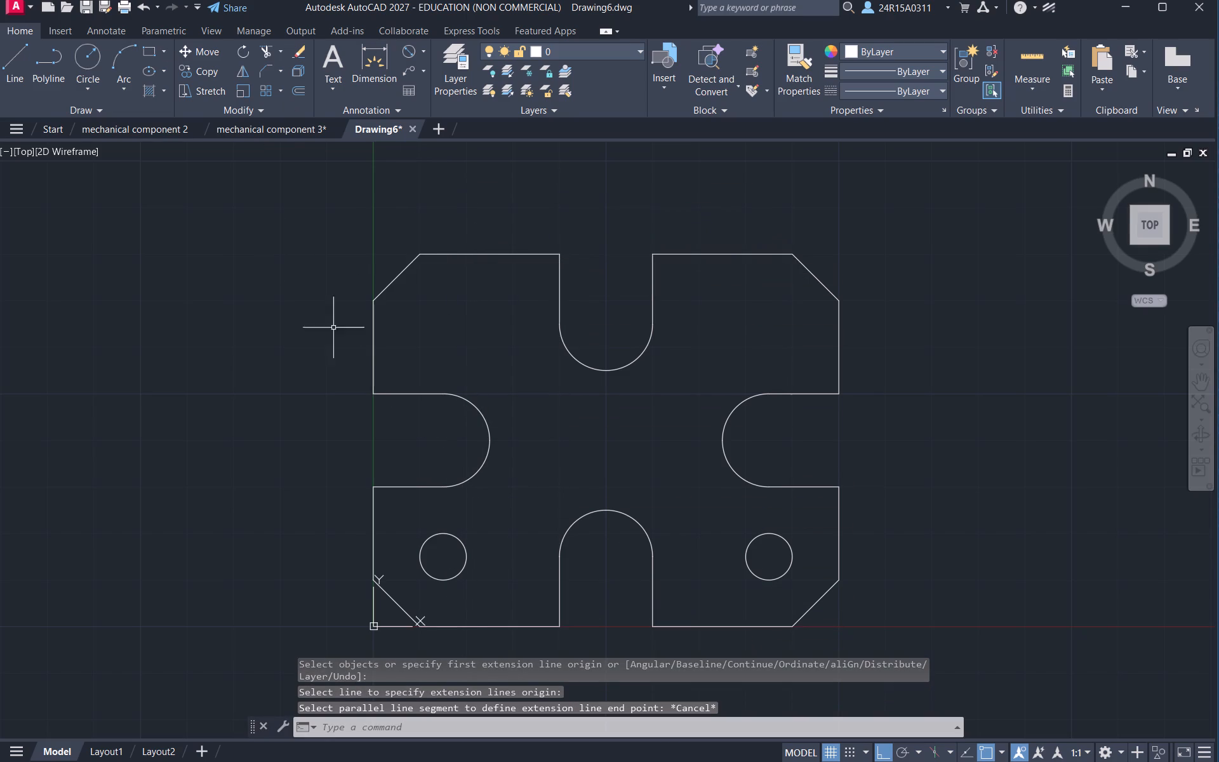
Draw a circle of radius 5 centred at 15,65 near the plate's top-left corner.
left_click(87, 51)
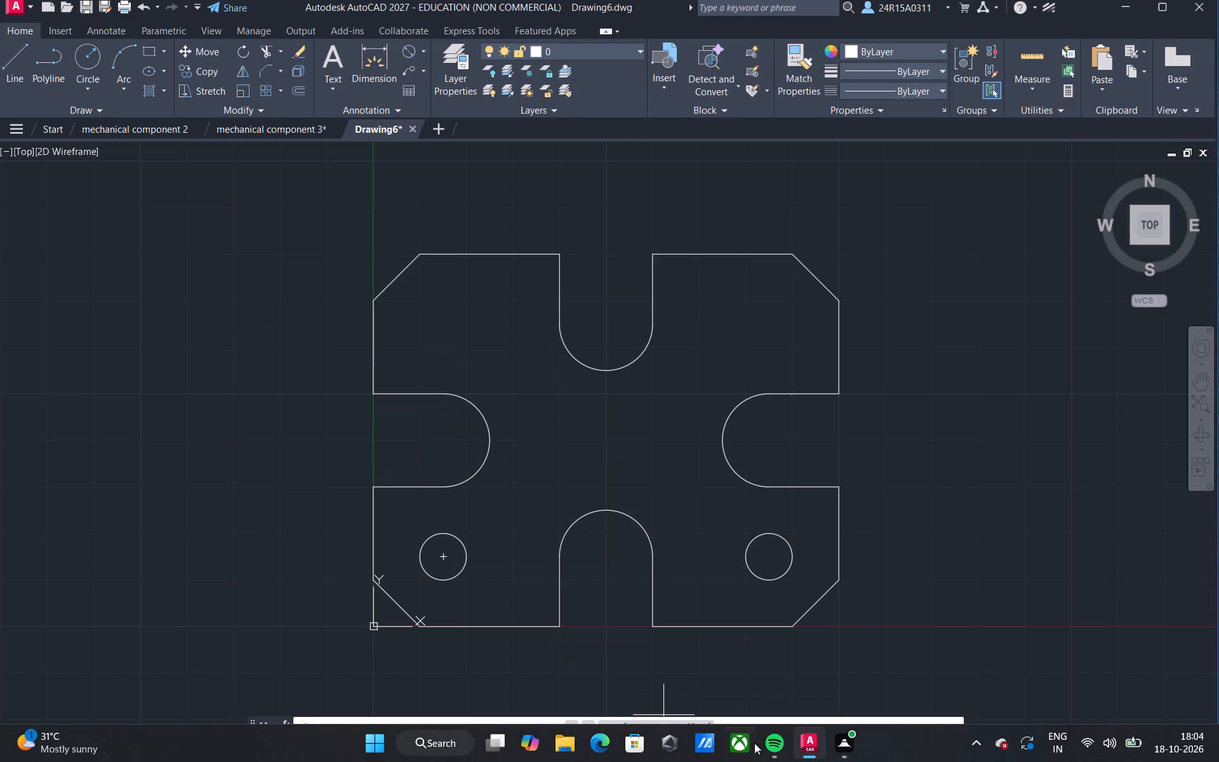
left_click(752, 733)
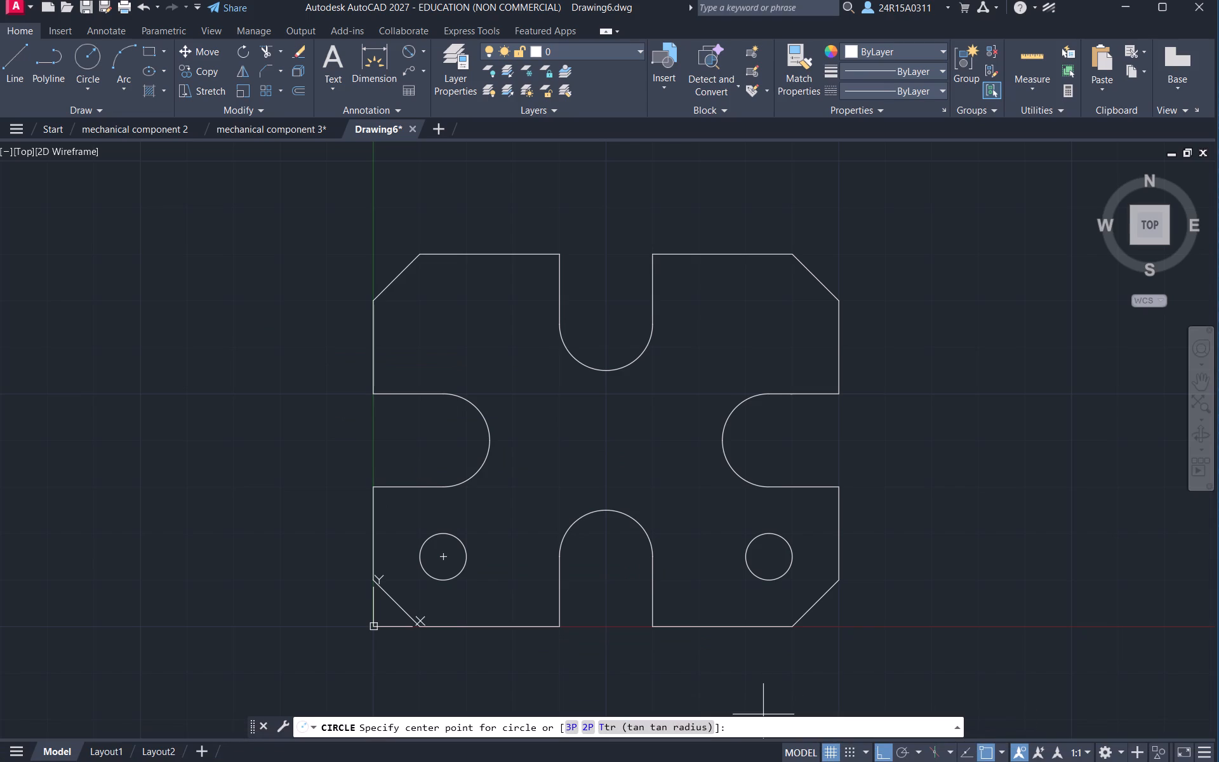
type("15,")
type("65")
key("Return")
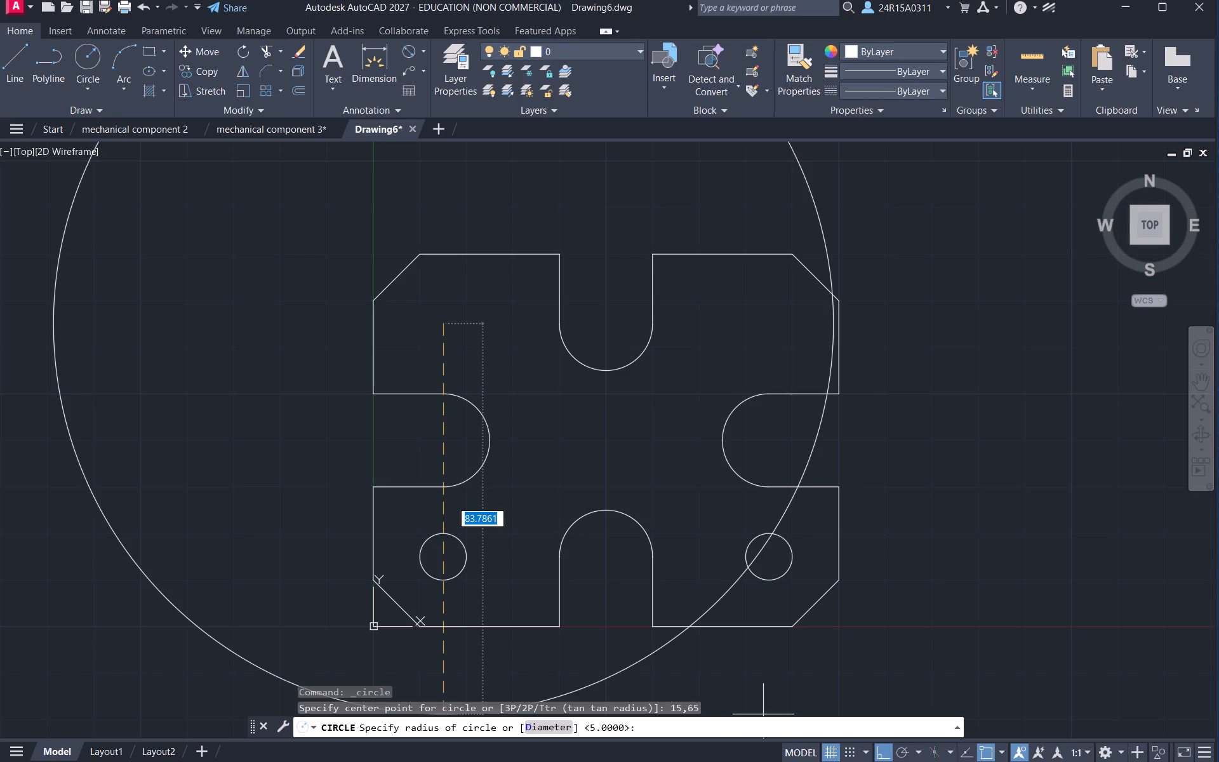
key("Return")
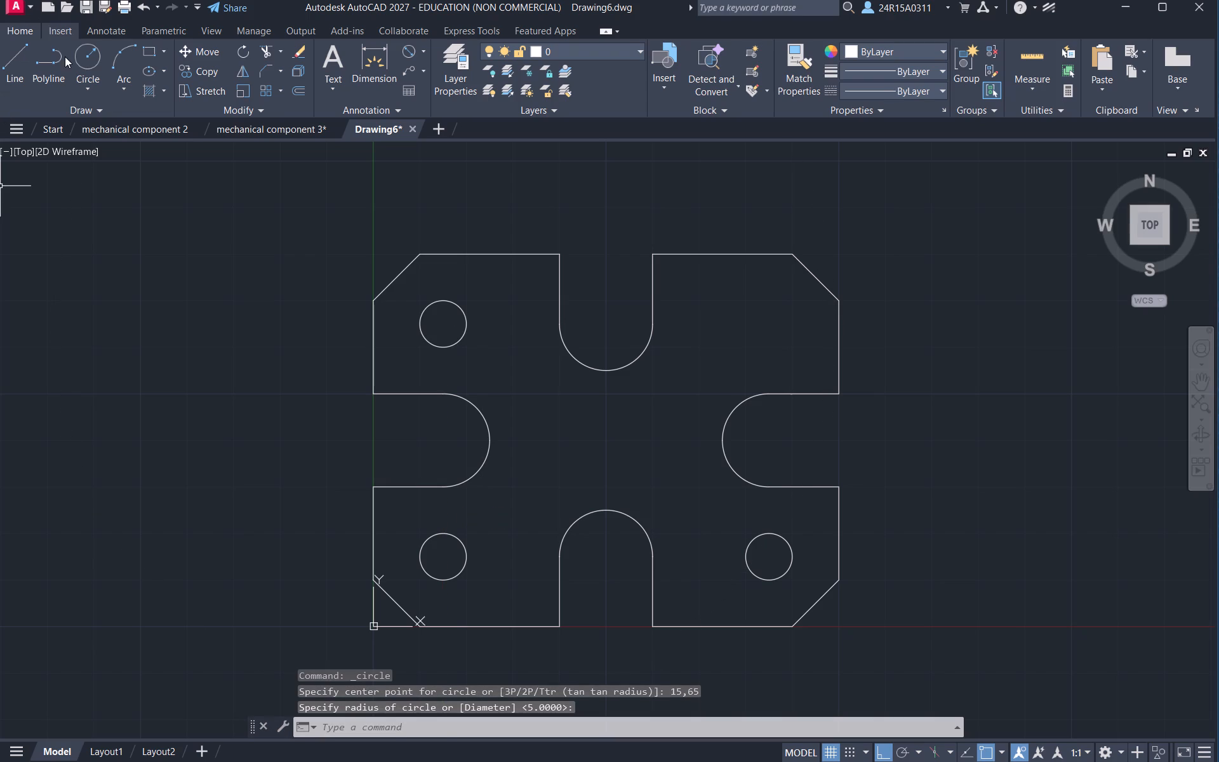
Draw a circle of radius 5 centred at 85,65 near the plate's top-right corner.
left_click(81, 57)
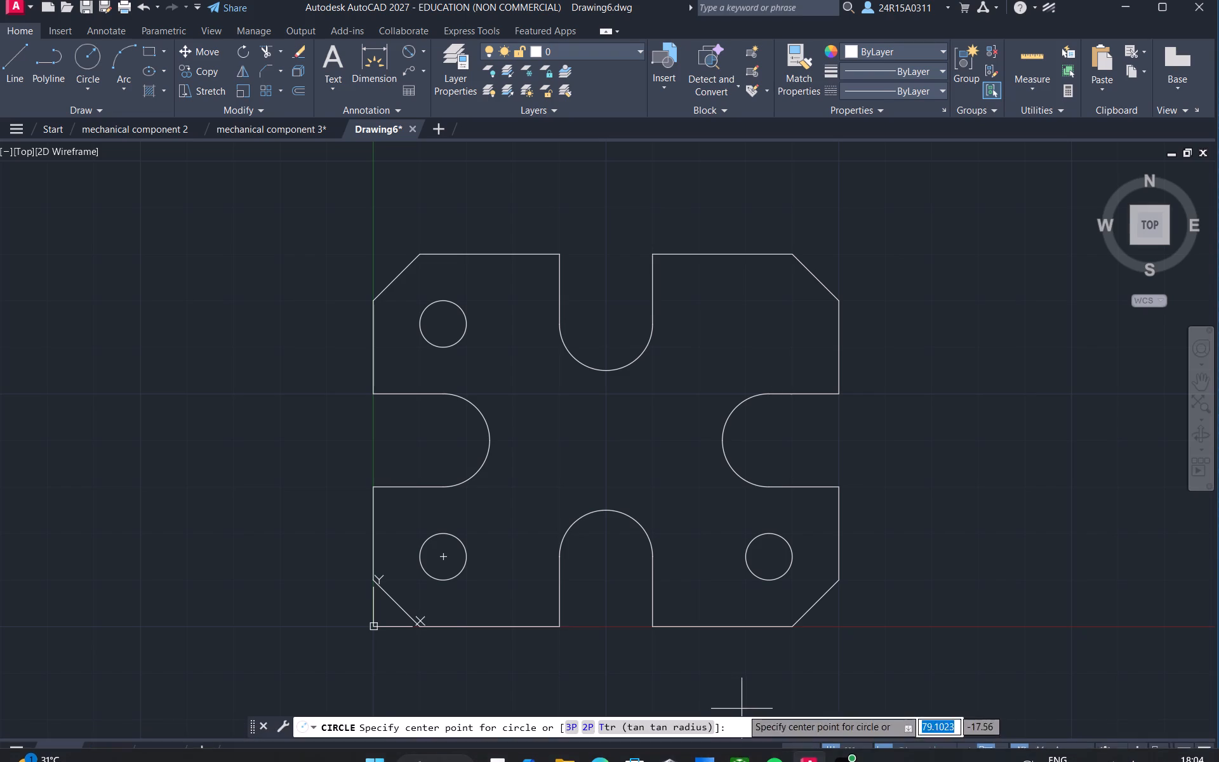
type("85")
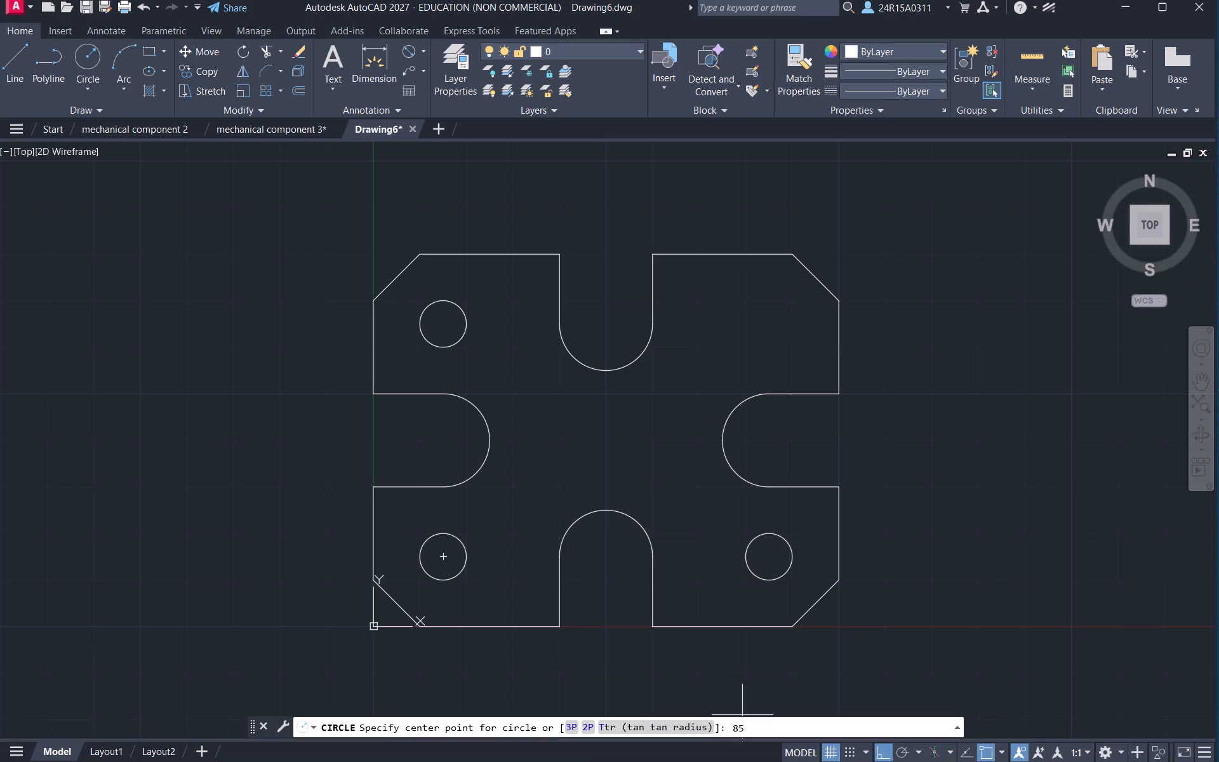
key("comma")
type("65")
key("Return")
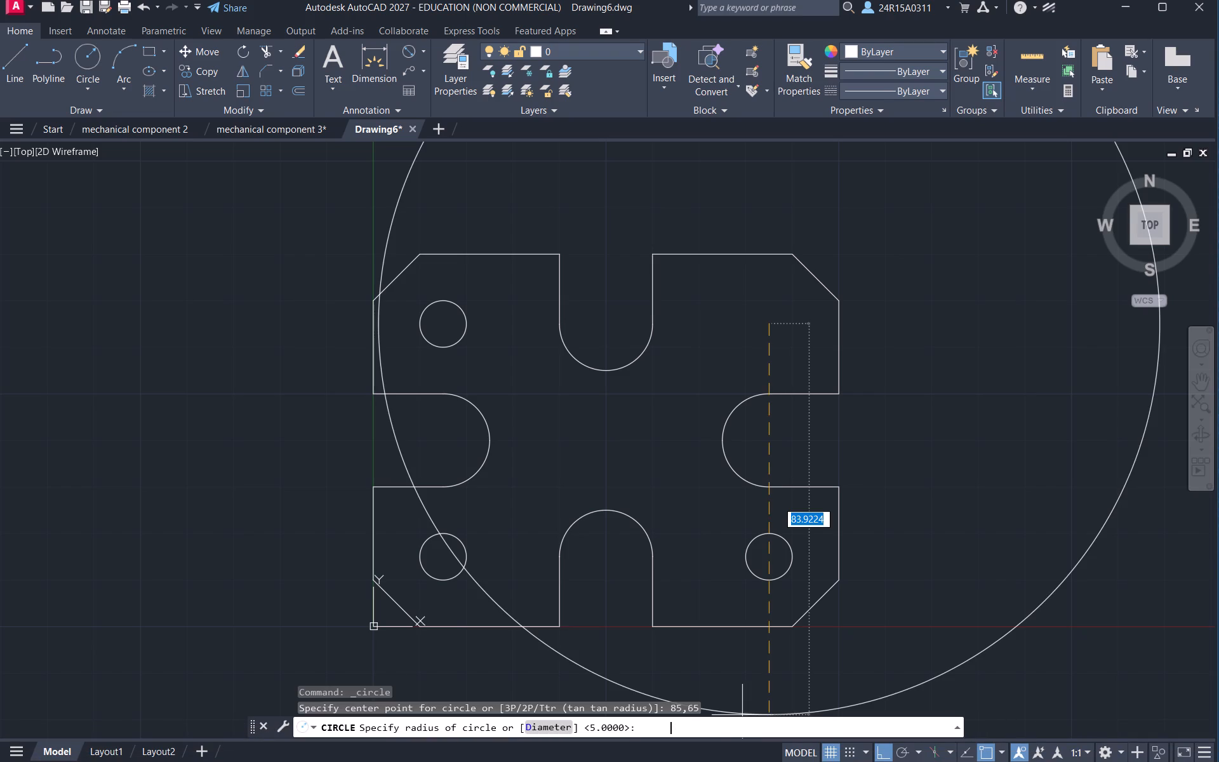
key("Return")
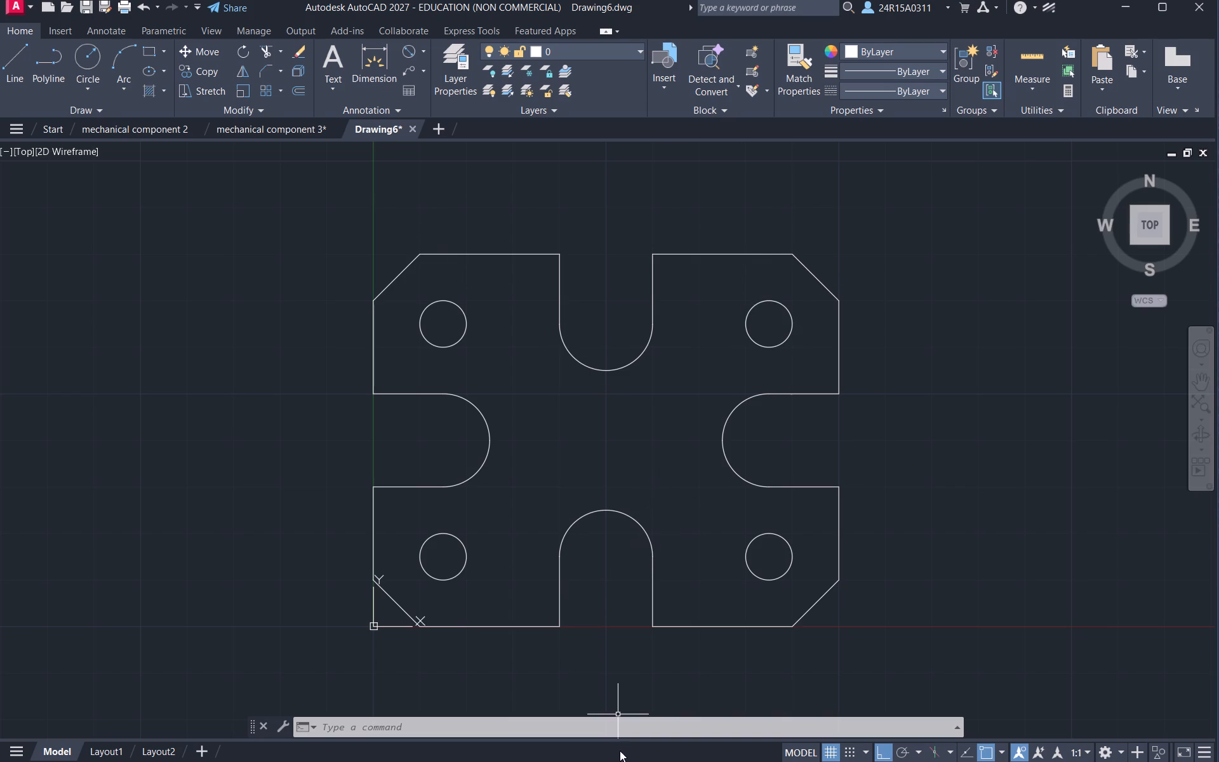
Add center marks to the four corner holes of the plate with the CENTERMARK command.
left_click(584, 729)
key("c")
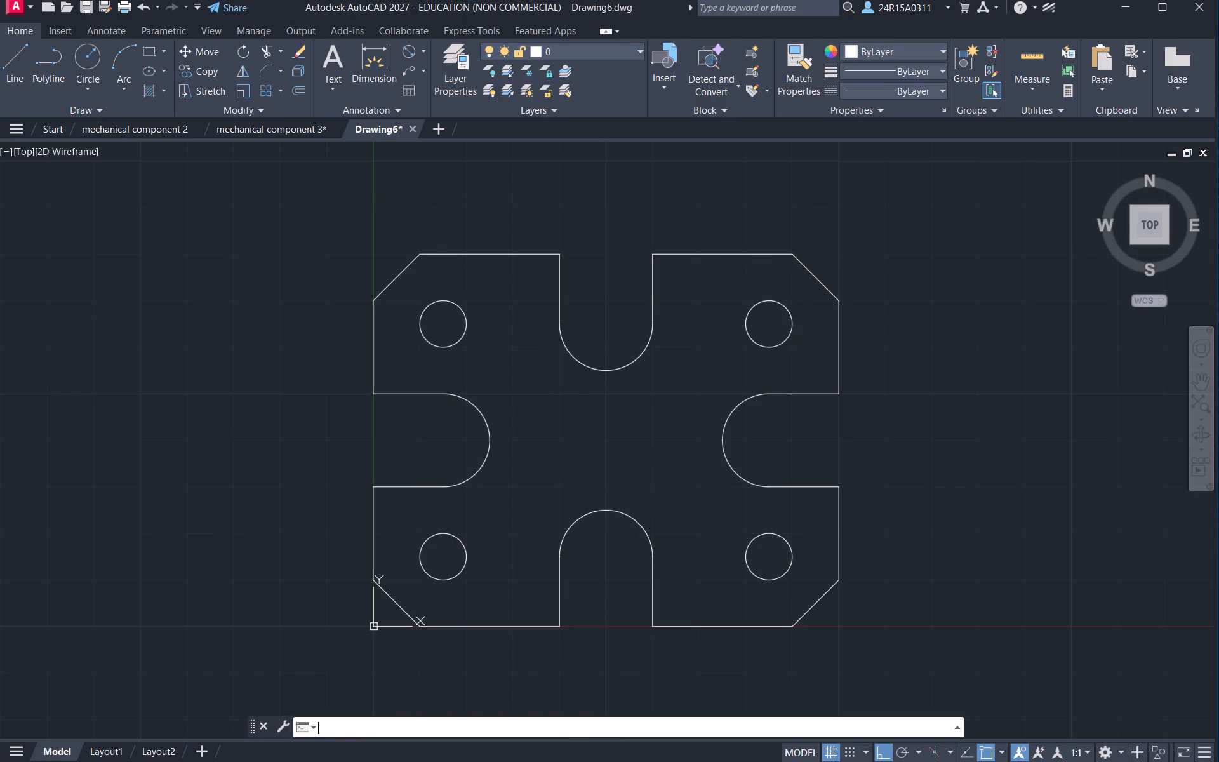
type("enter")
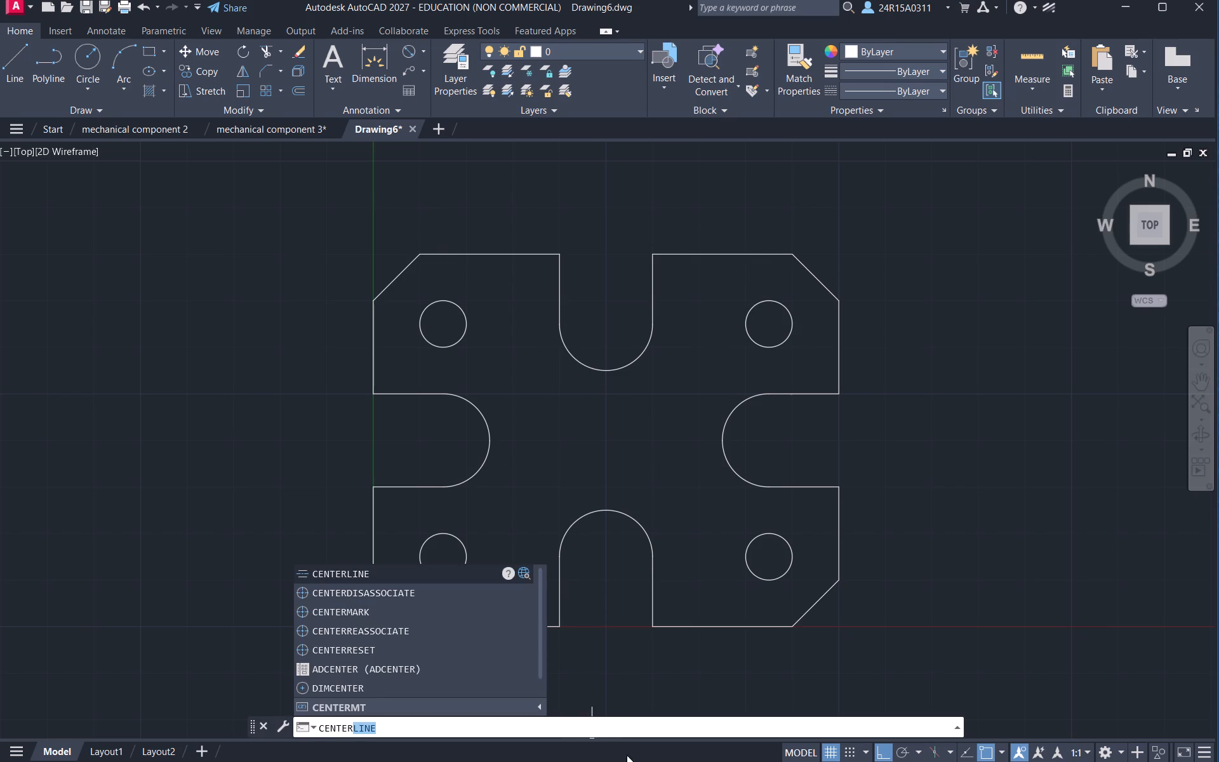
left_click(374, 608)
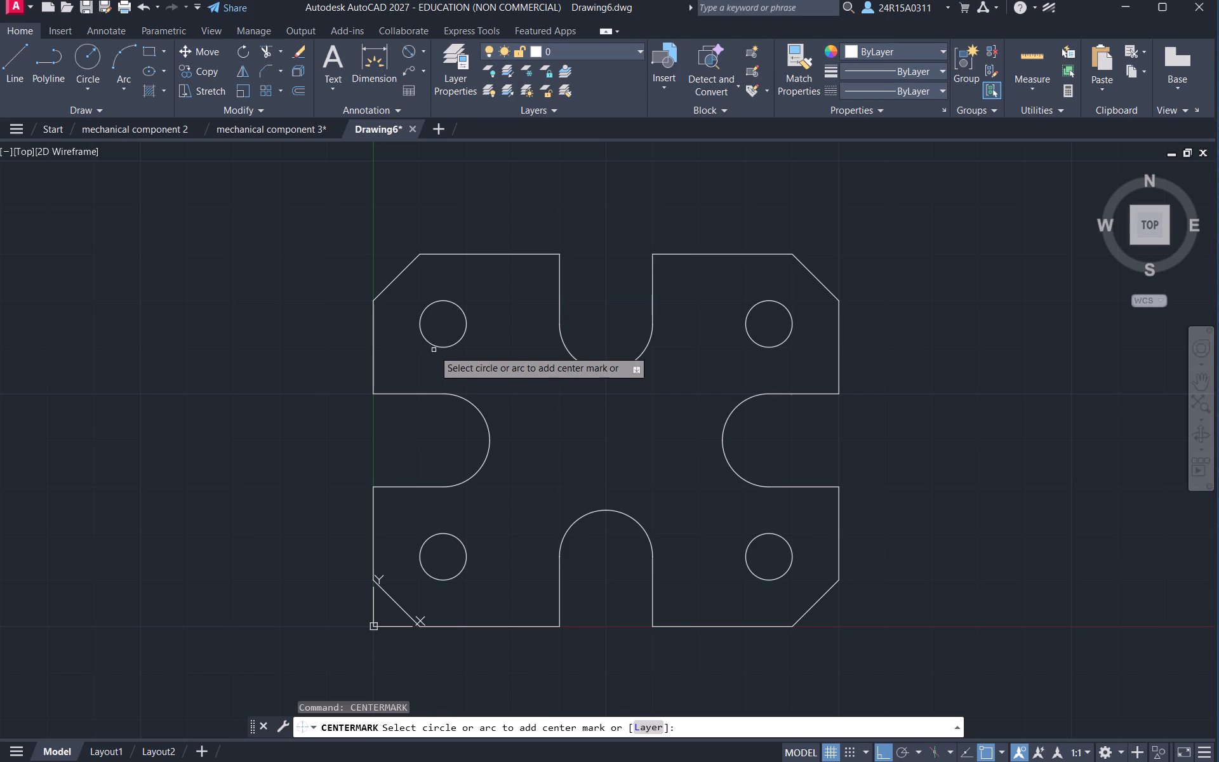
left_click(439, 347)
left_click(753, 339)
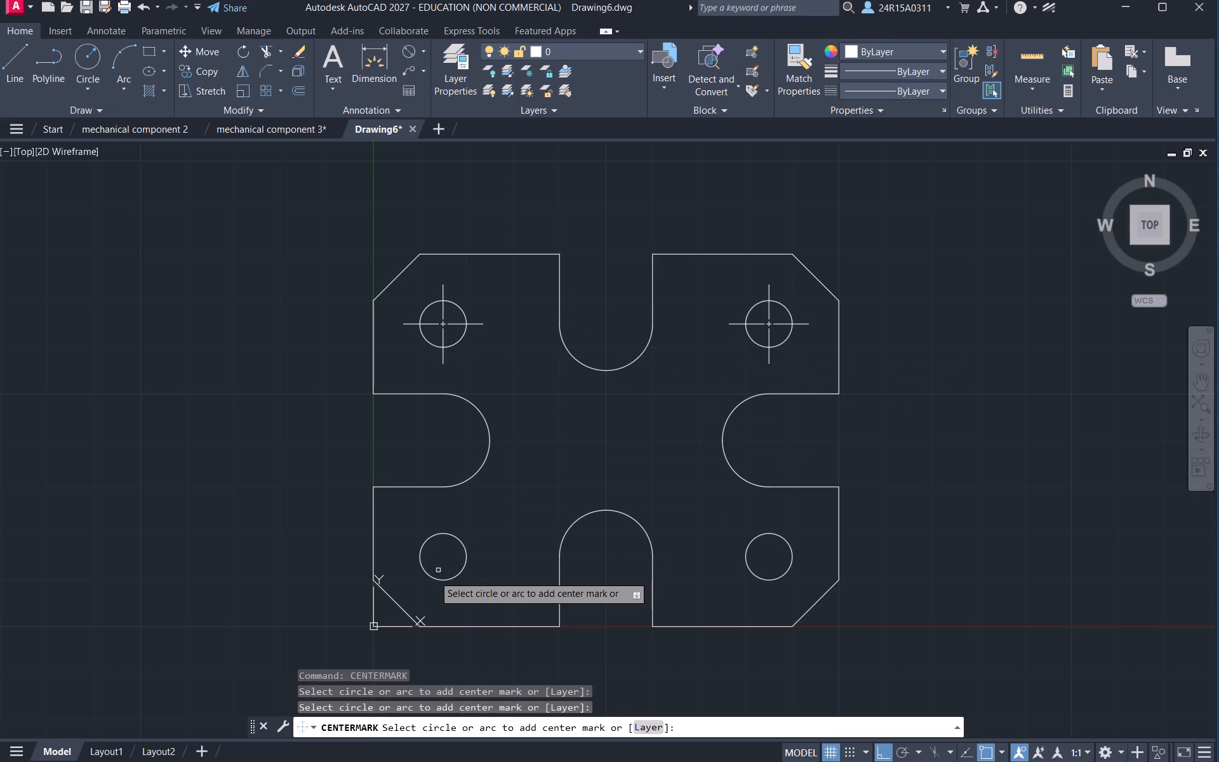
left_click(437, 580)
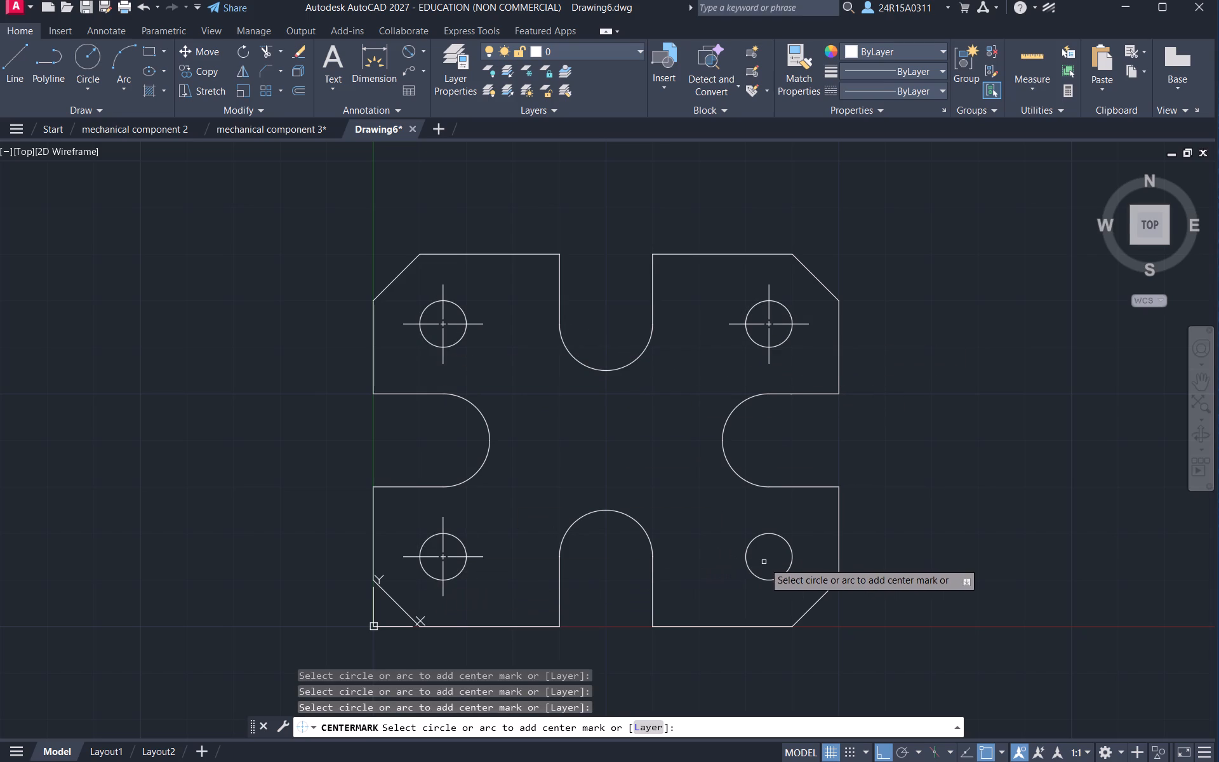
left_click(751, 571)
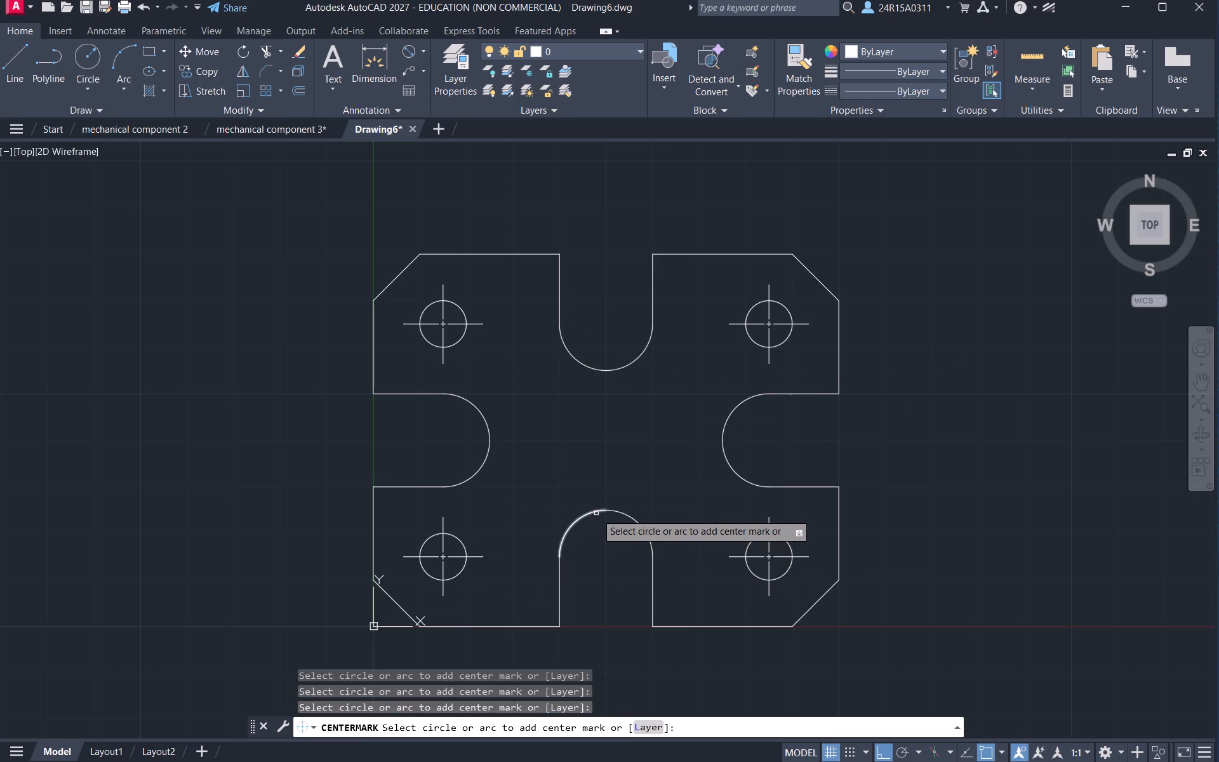
Add center marks to the rounded ends of the bottom, right, top and left notches.
left_click(623, 514)
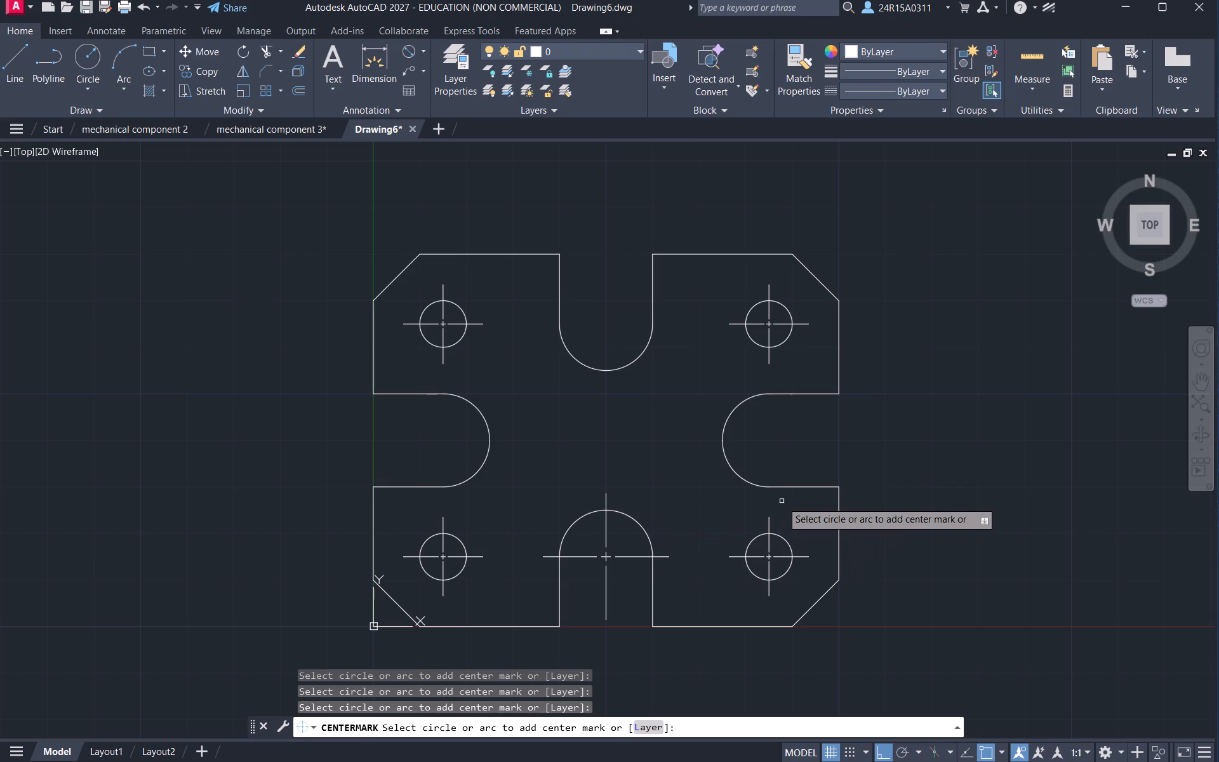
left_click(730, 465)
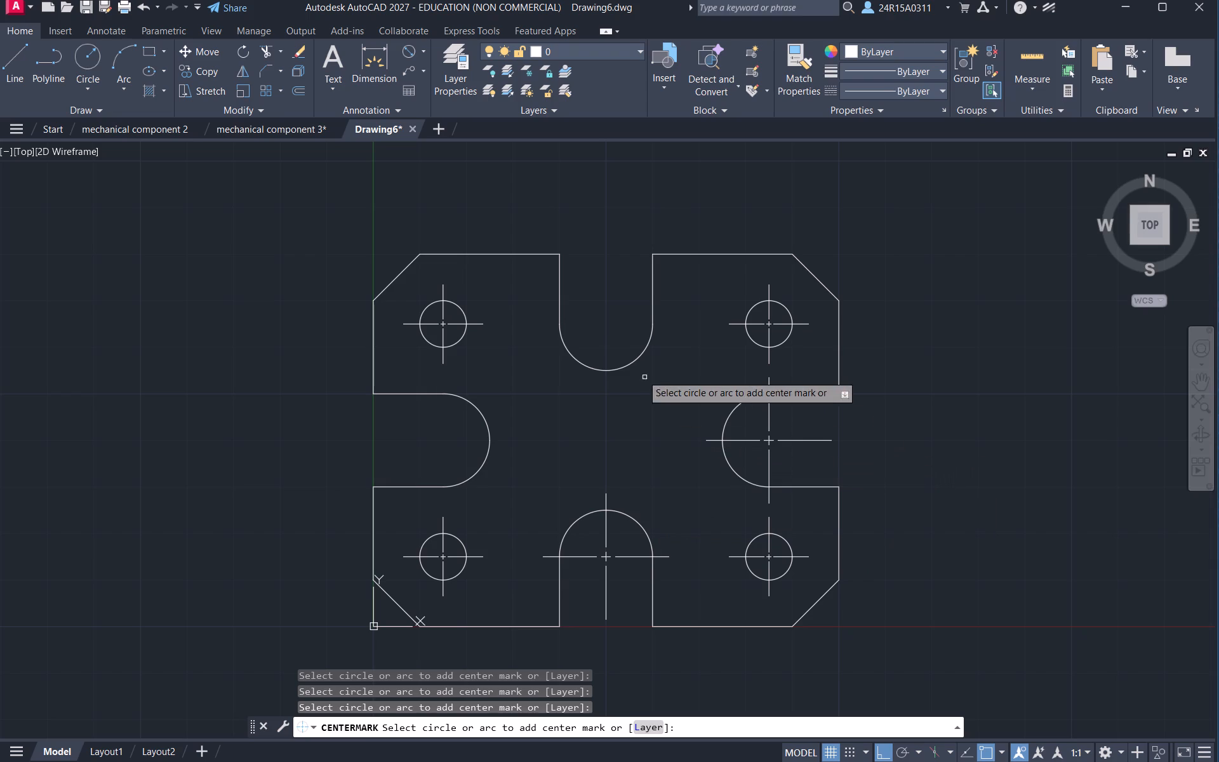
left_click(624, 367)
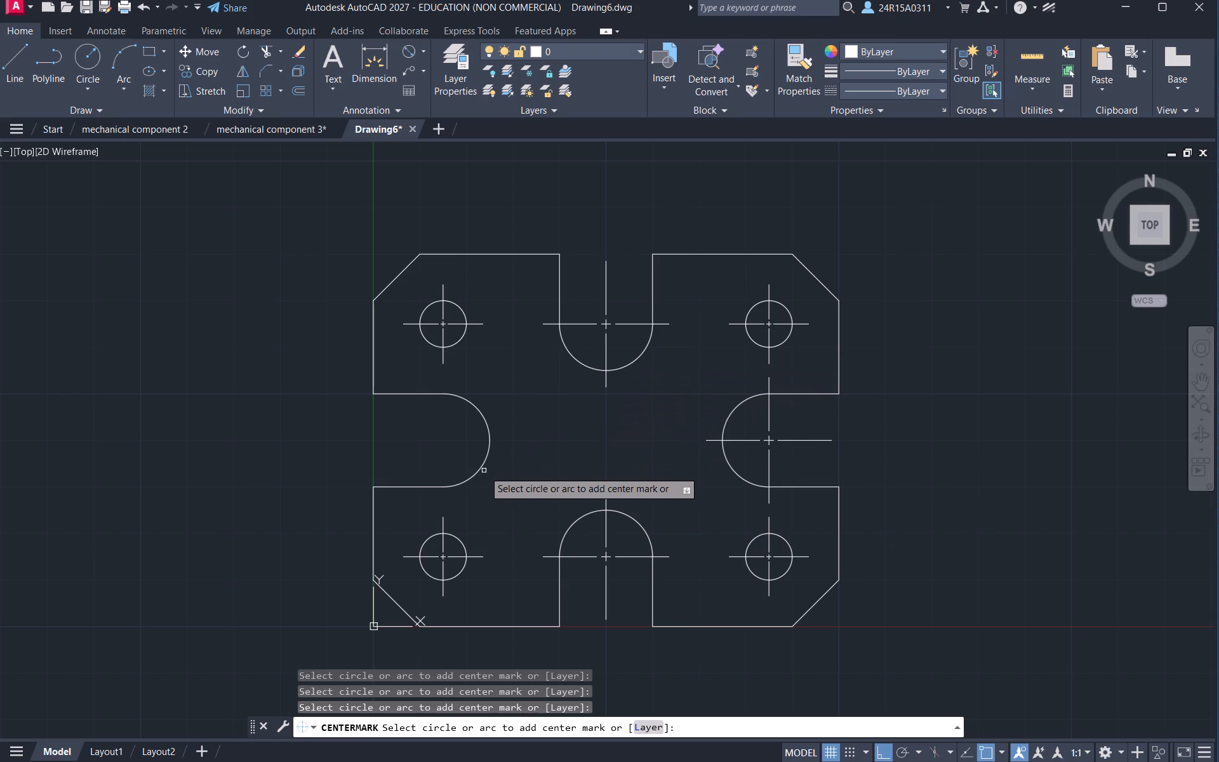
left_click(482, 469)
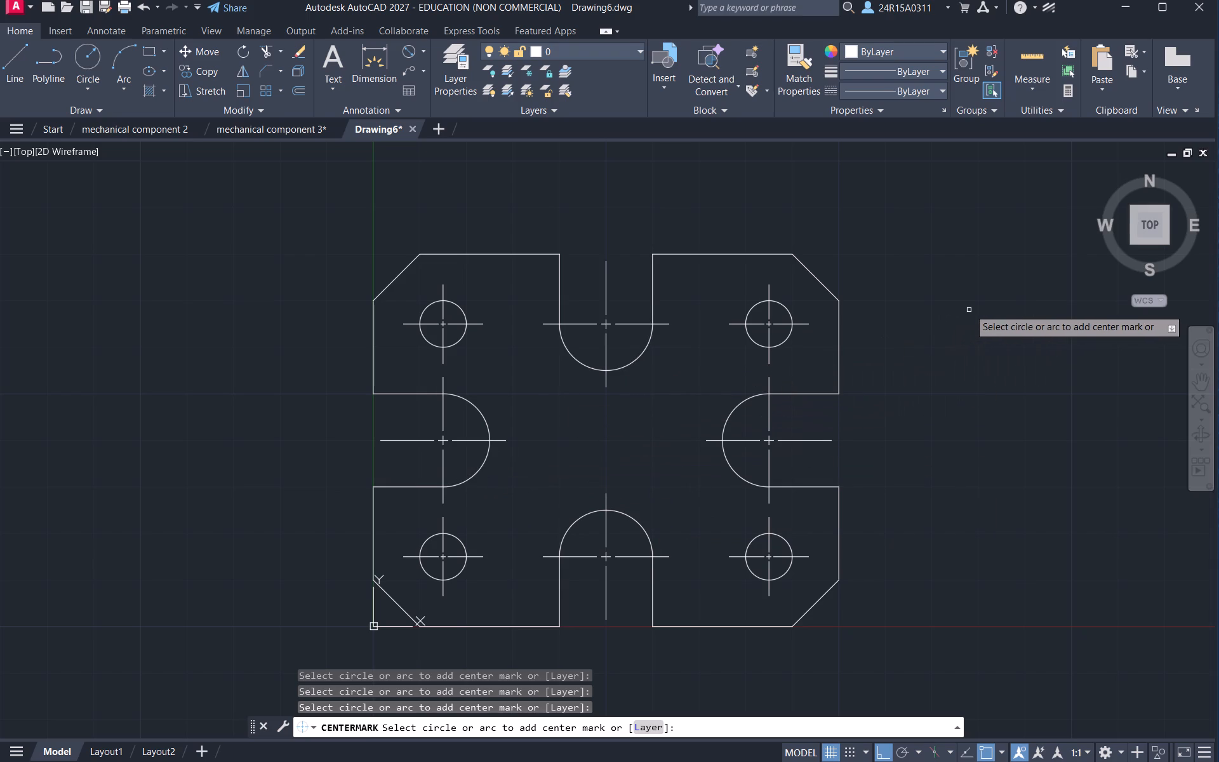
key("Escape")
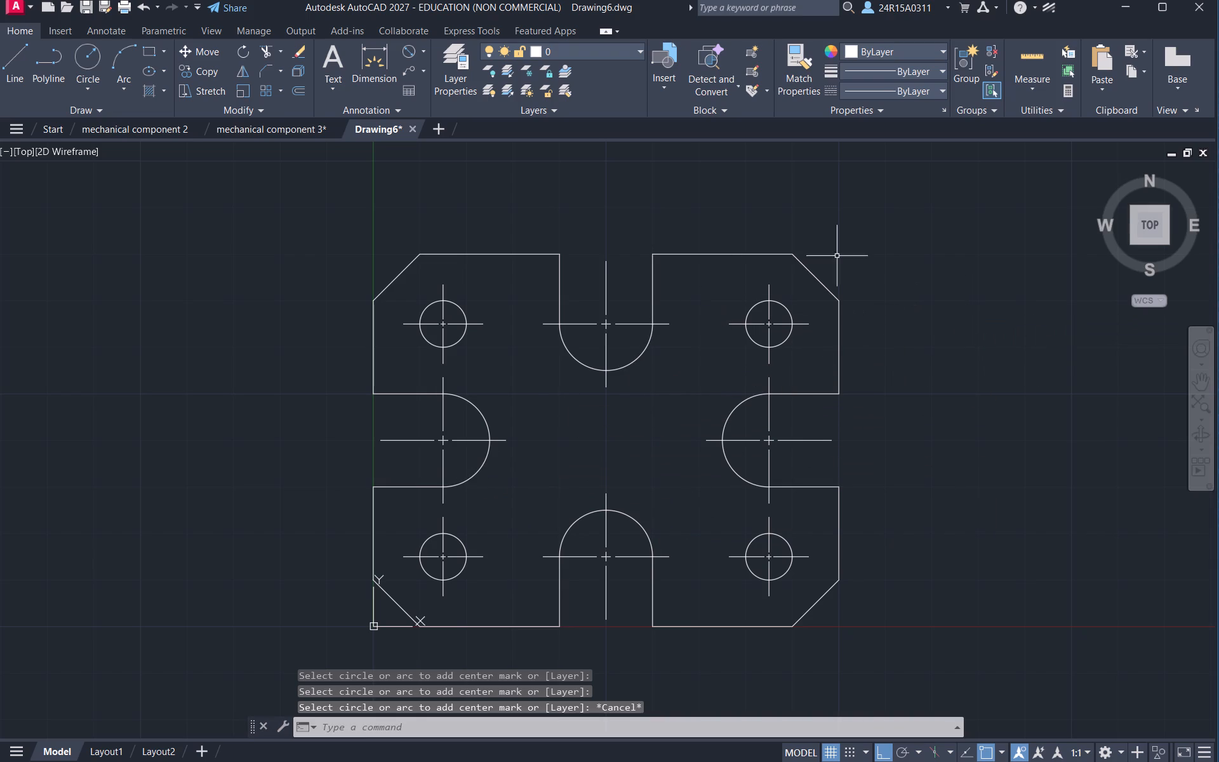
Dimension the top-left hole's centre from the plate's left and top edges, placing both dimensions outside the outline.
left_click(377, 60)
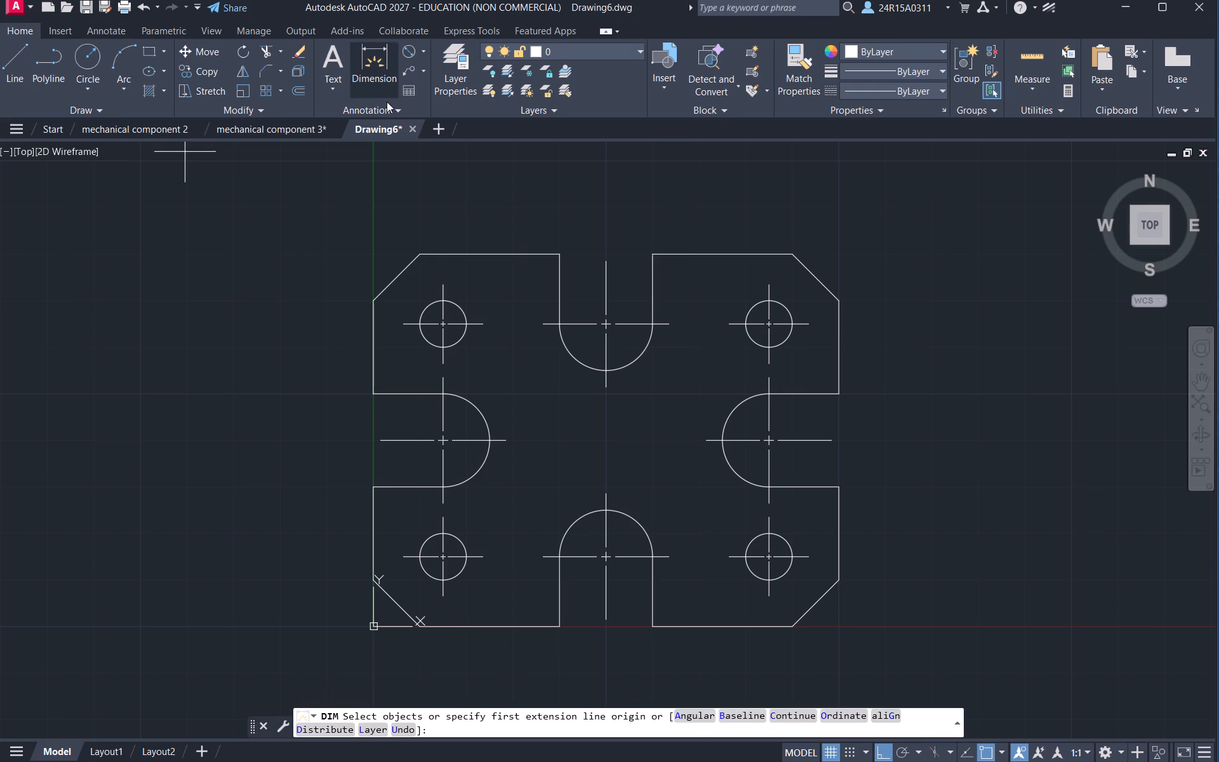
left_click(440, 328)
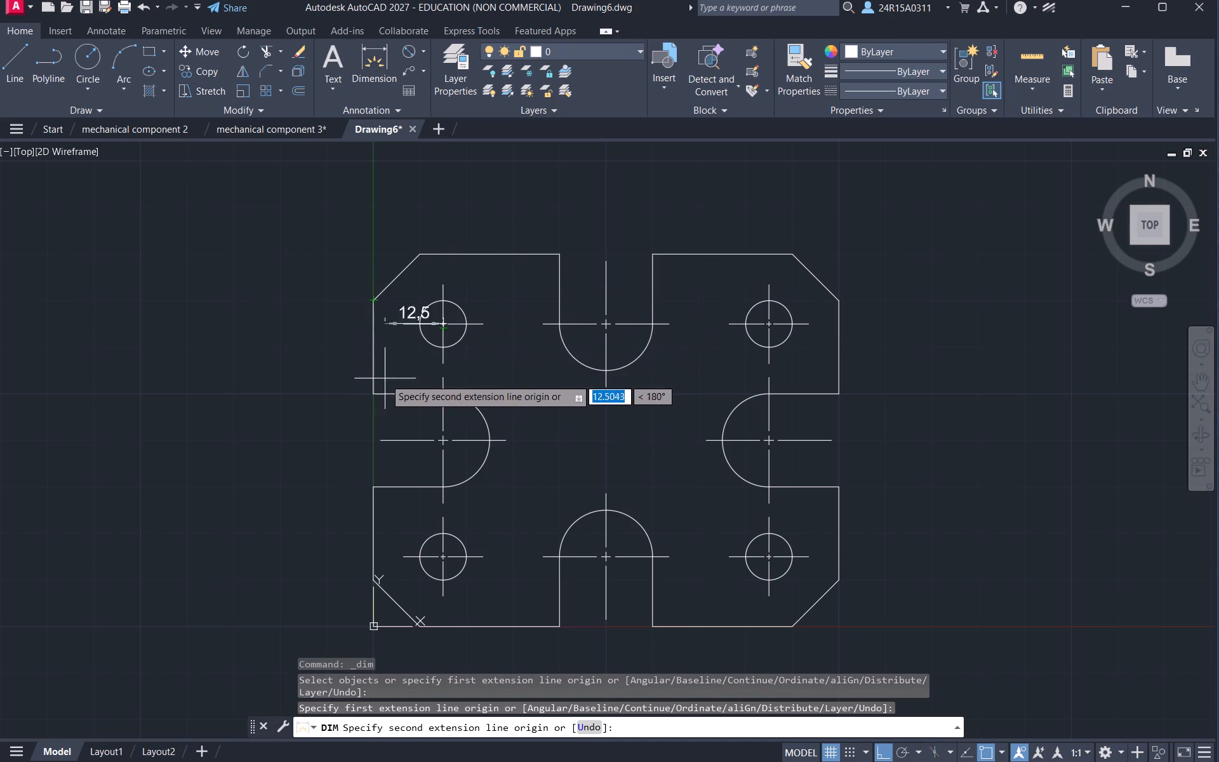
left_click(372, 324)
double_click(373, 215)
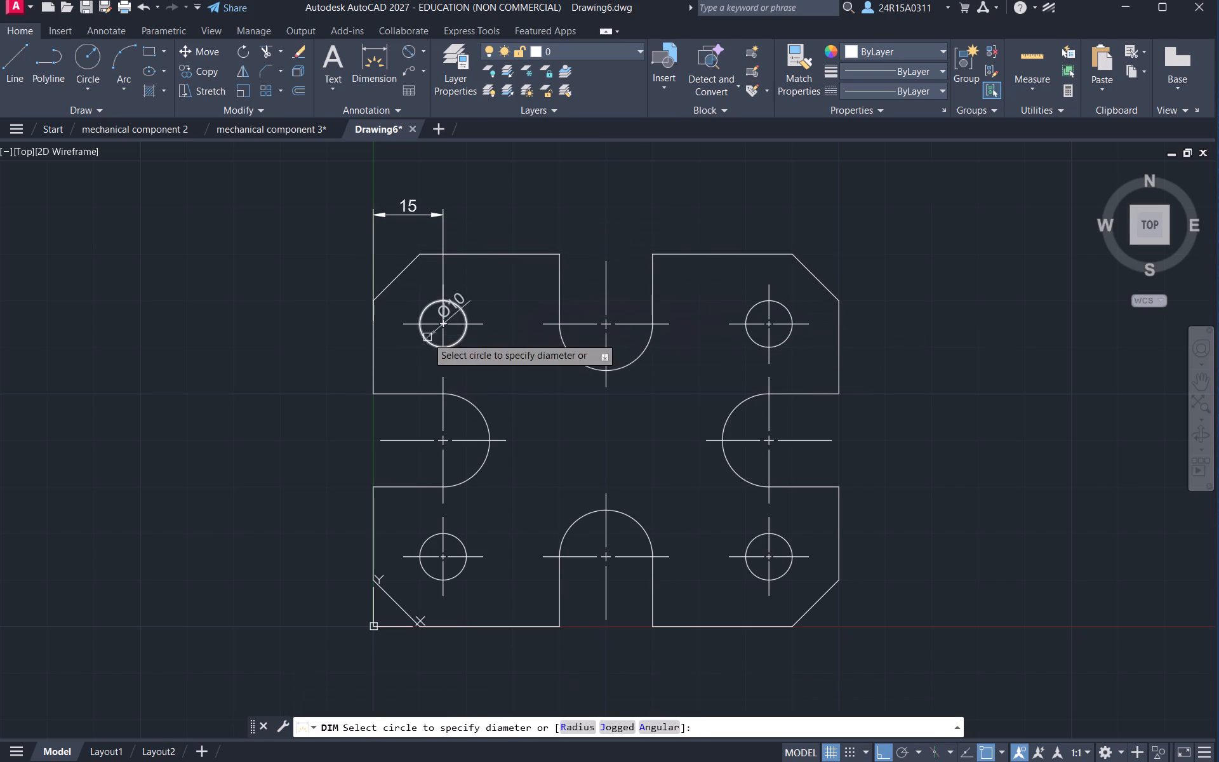
double_click(444, 321)
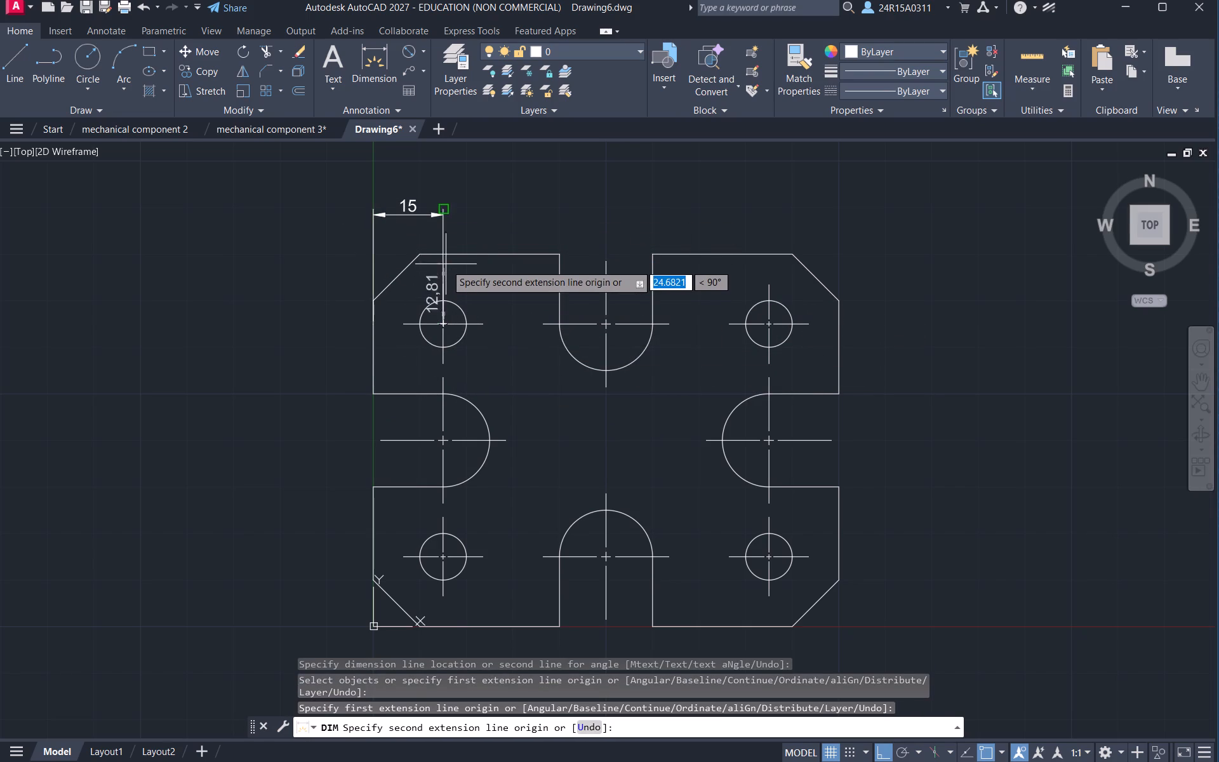
double_click(441, 251)
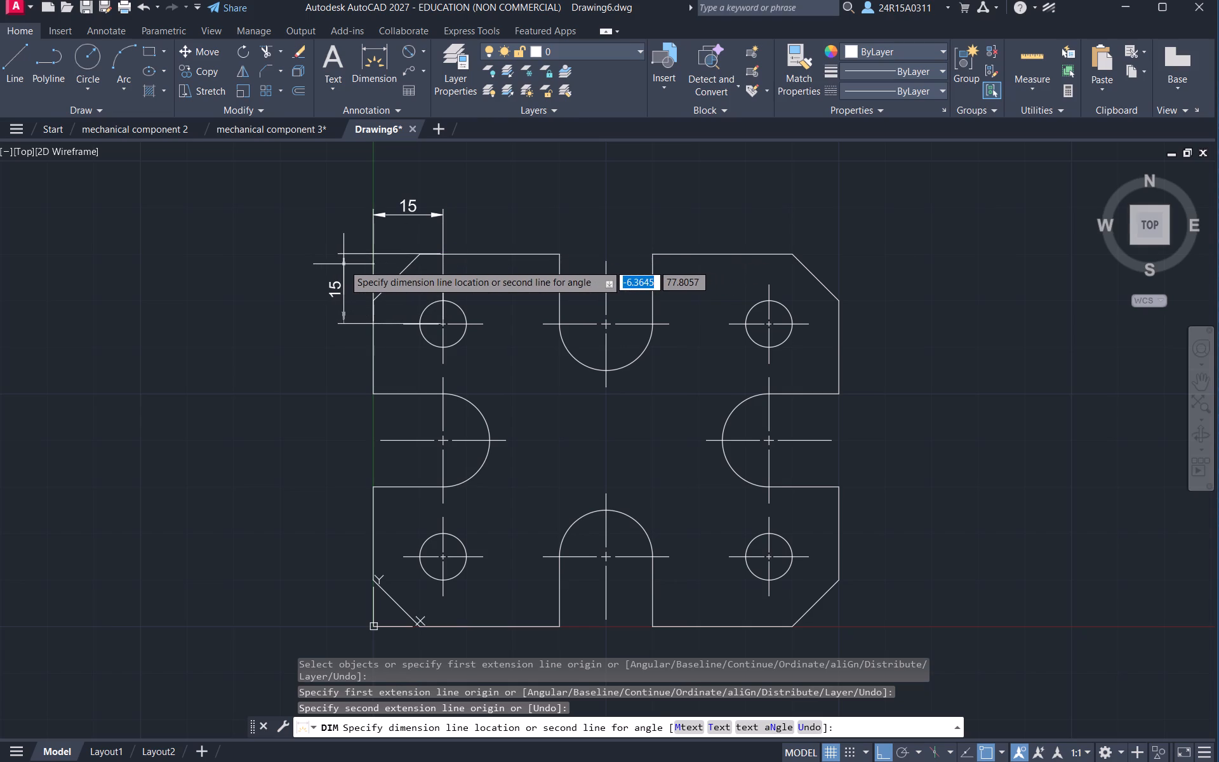
double_click(341, 264)
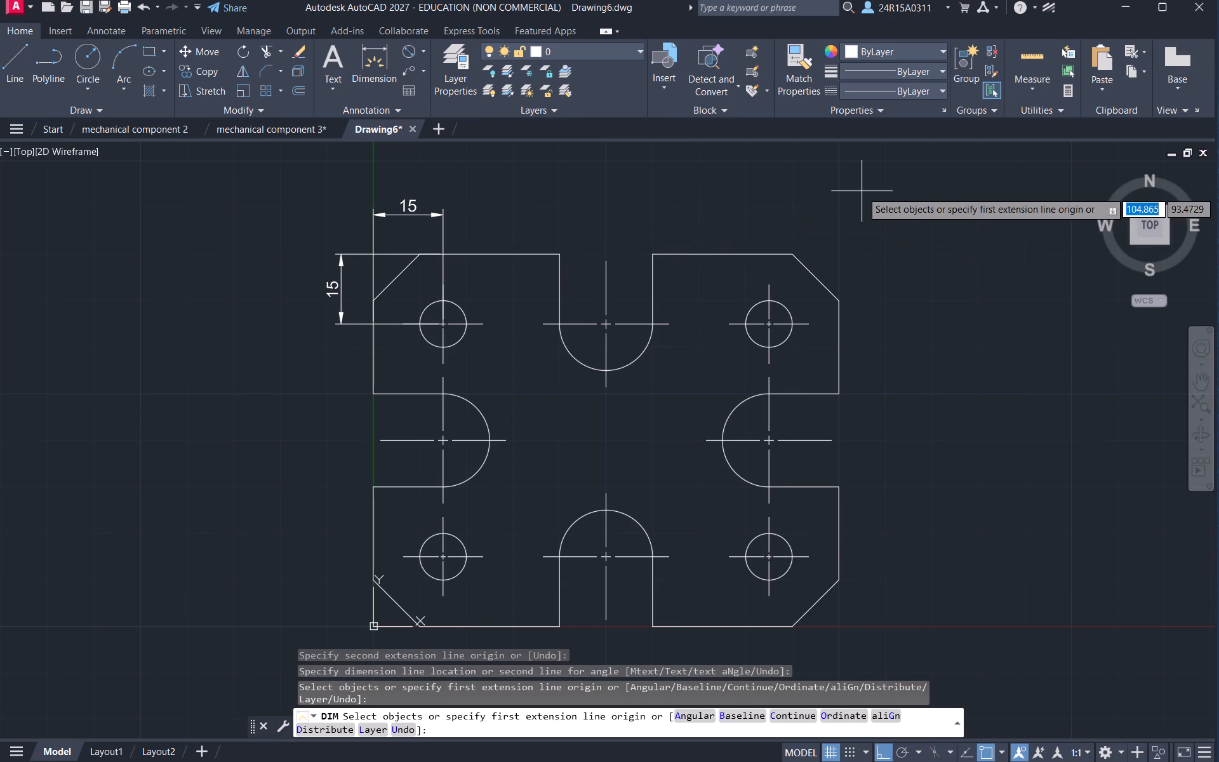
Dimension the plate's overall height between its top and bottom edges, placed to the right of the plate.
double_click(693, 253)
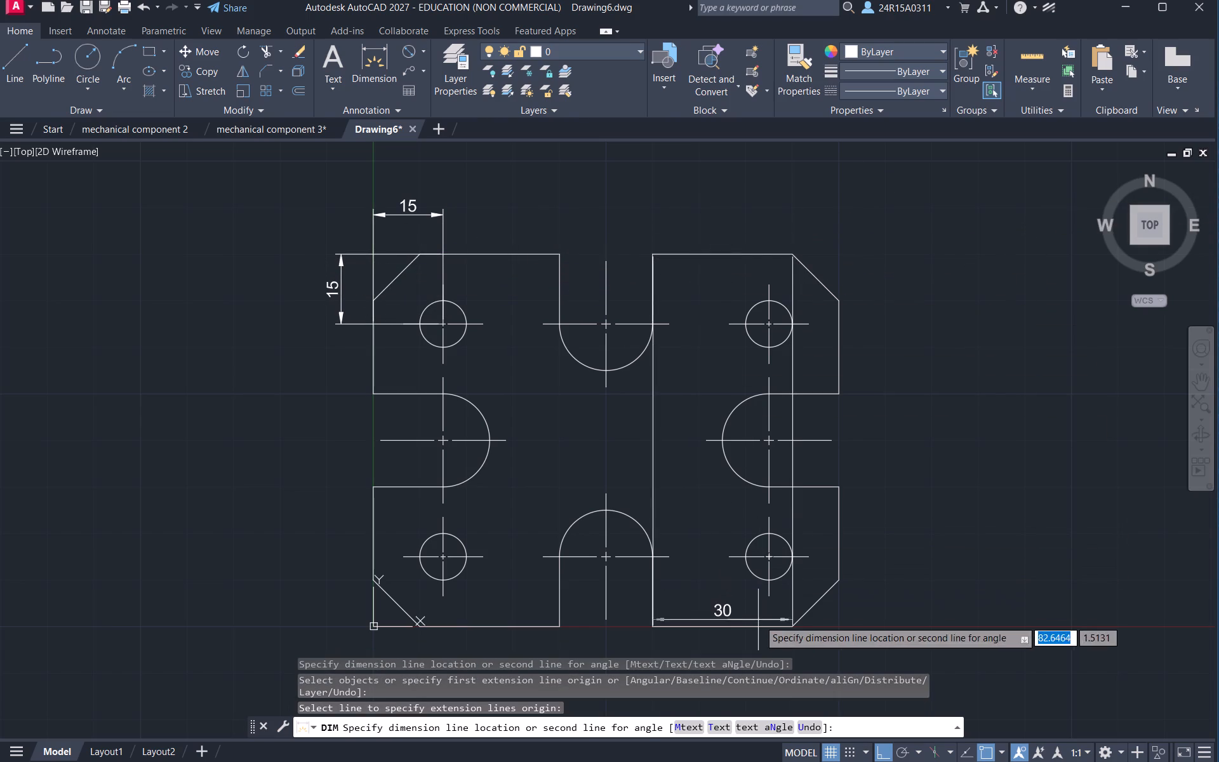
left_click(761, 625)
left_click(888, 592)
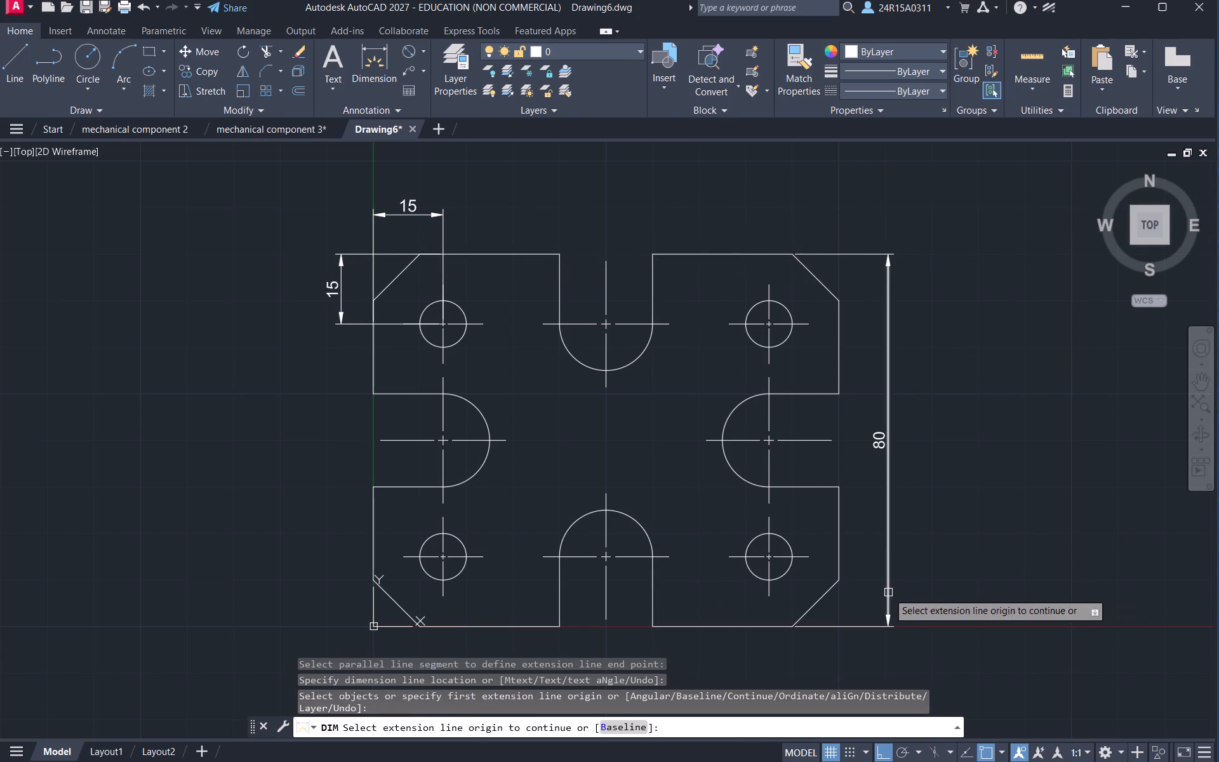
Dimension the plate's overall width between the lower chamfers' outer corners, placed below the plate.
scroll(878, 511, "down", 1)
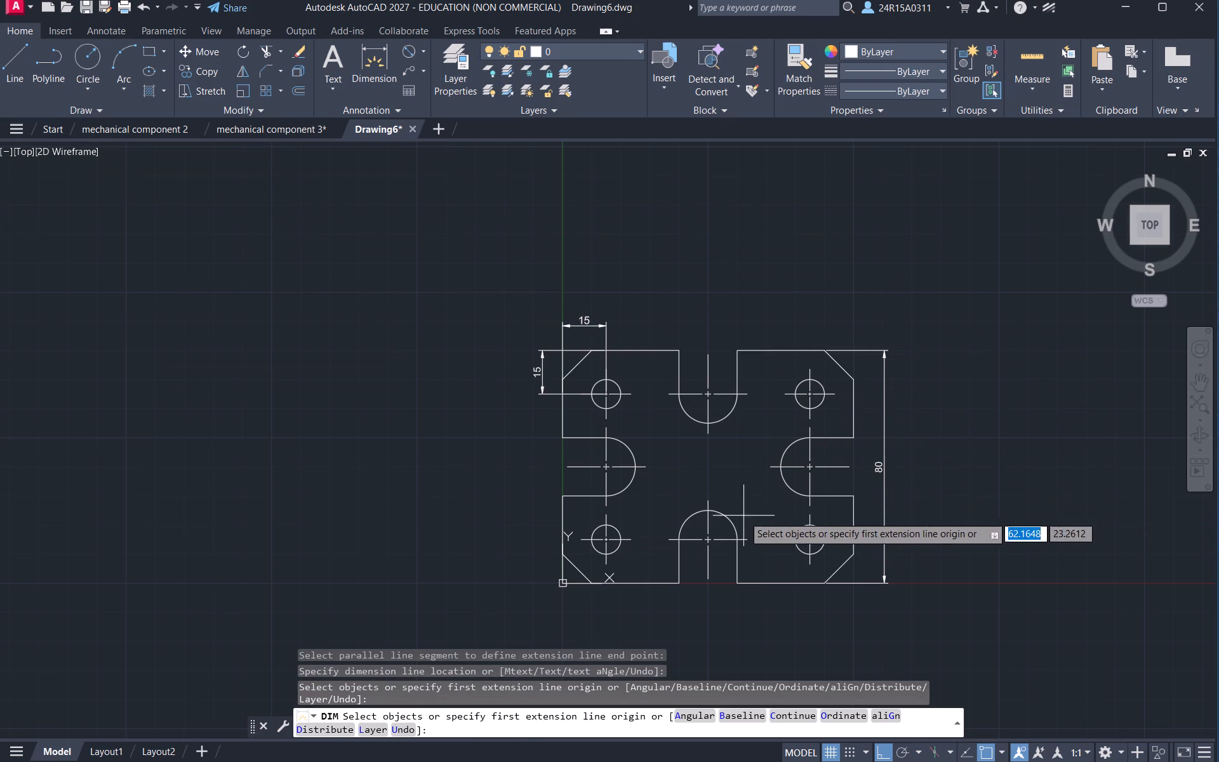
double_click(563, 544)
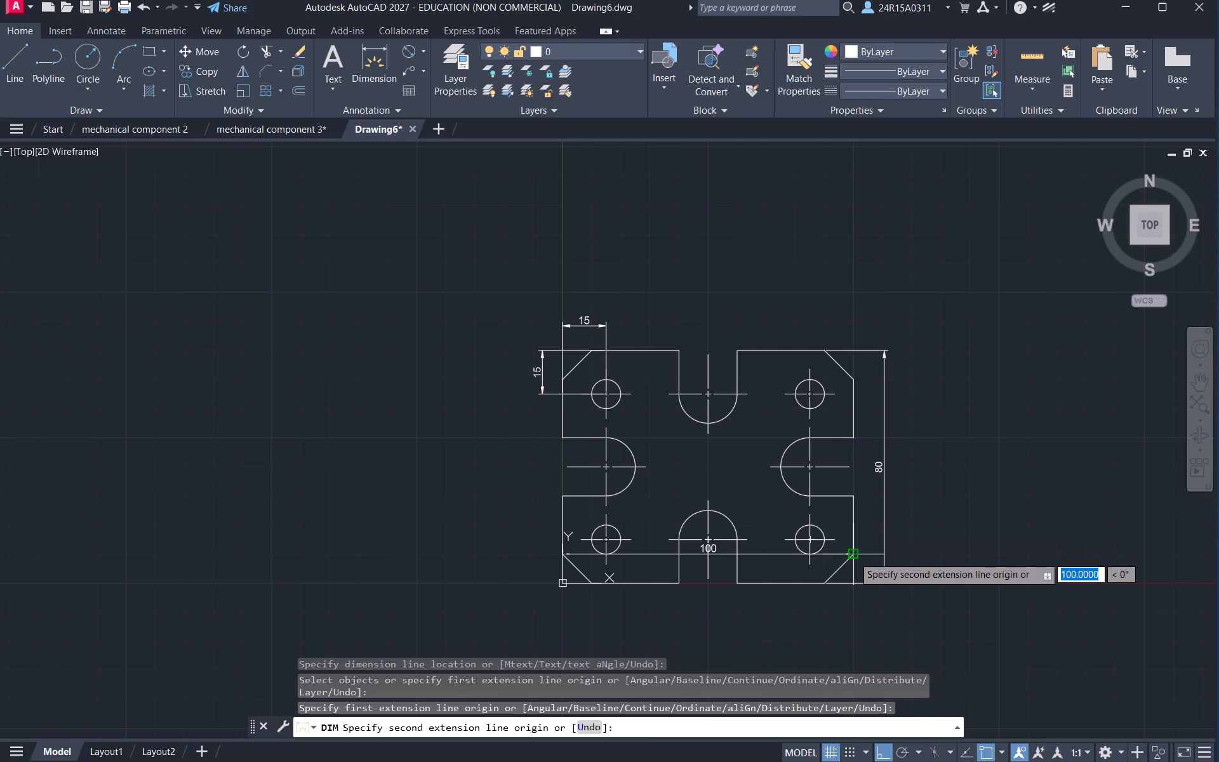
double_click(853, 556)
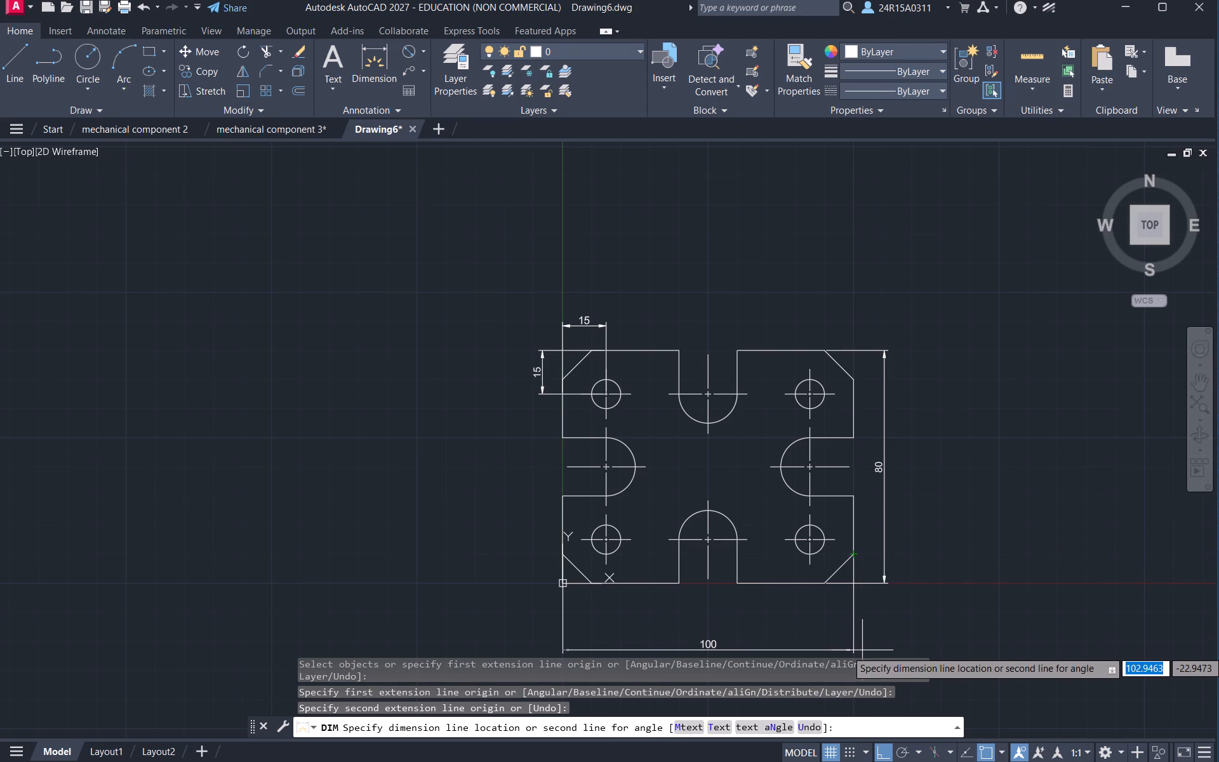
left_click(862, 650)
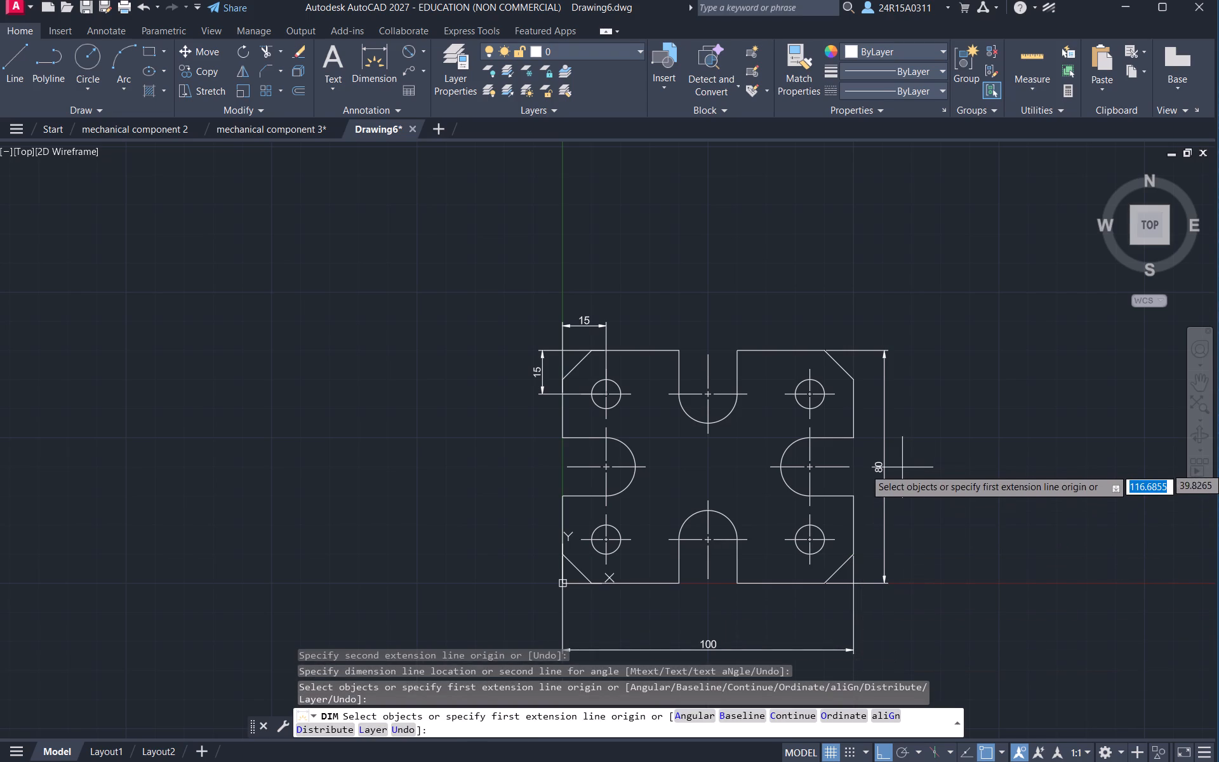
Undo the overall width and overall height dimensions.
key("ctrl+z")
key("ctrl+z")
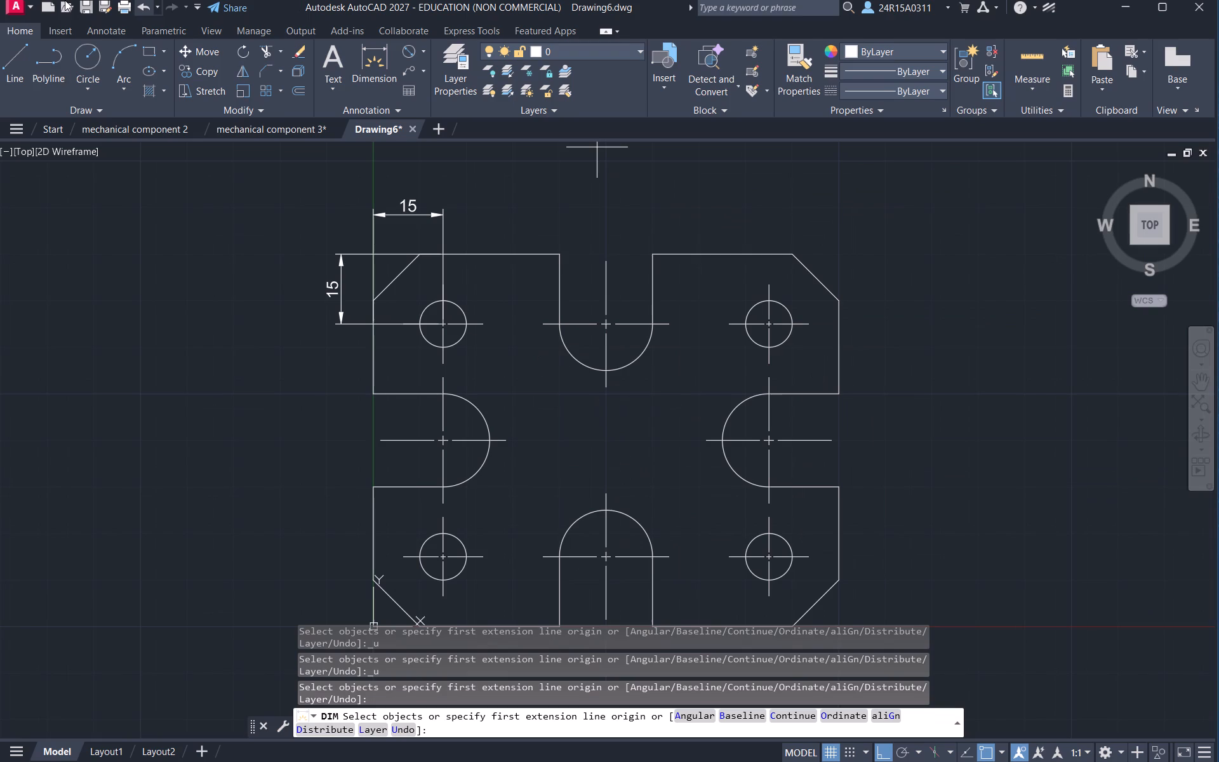
Dimension the plate's overall width from the left edge to the right edge, placed below the plate.
left_click(1156, 223)
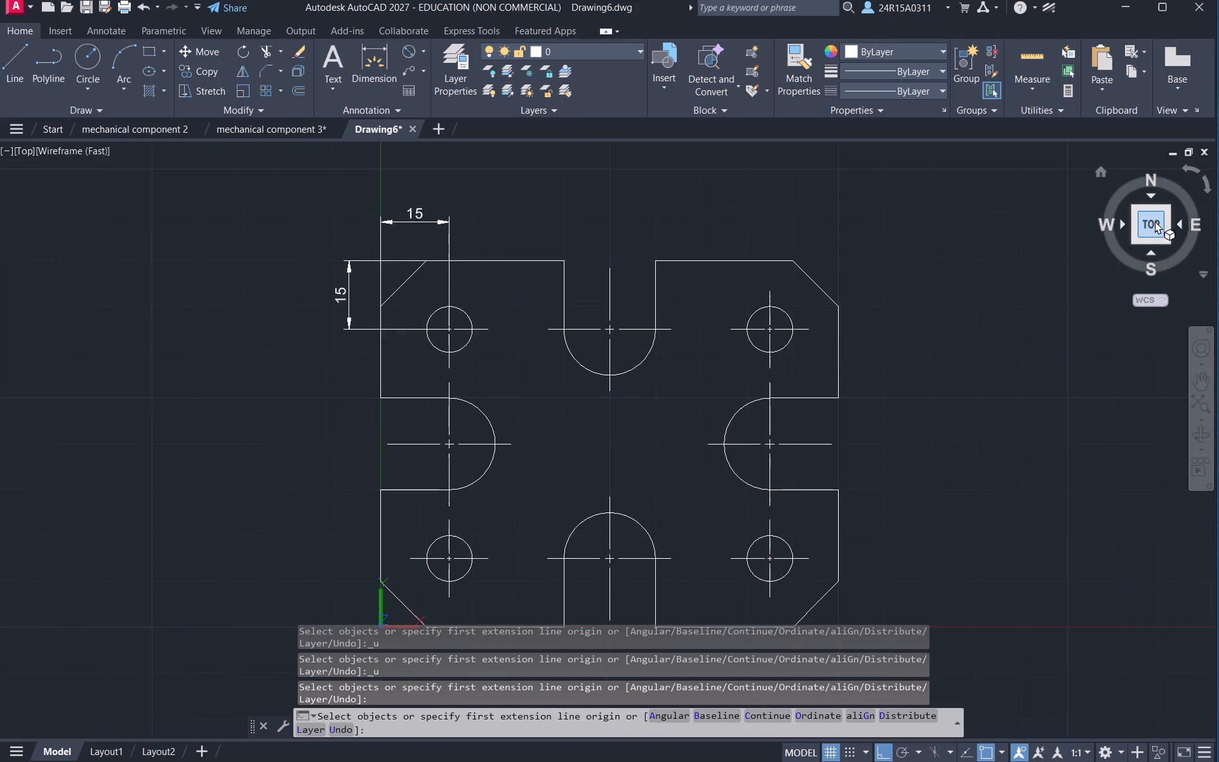
scroll(815, 449, "down", 1)
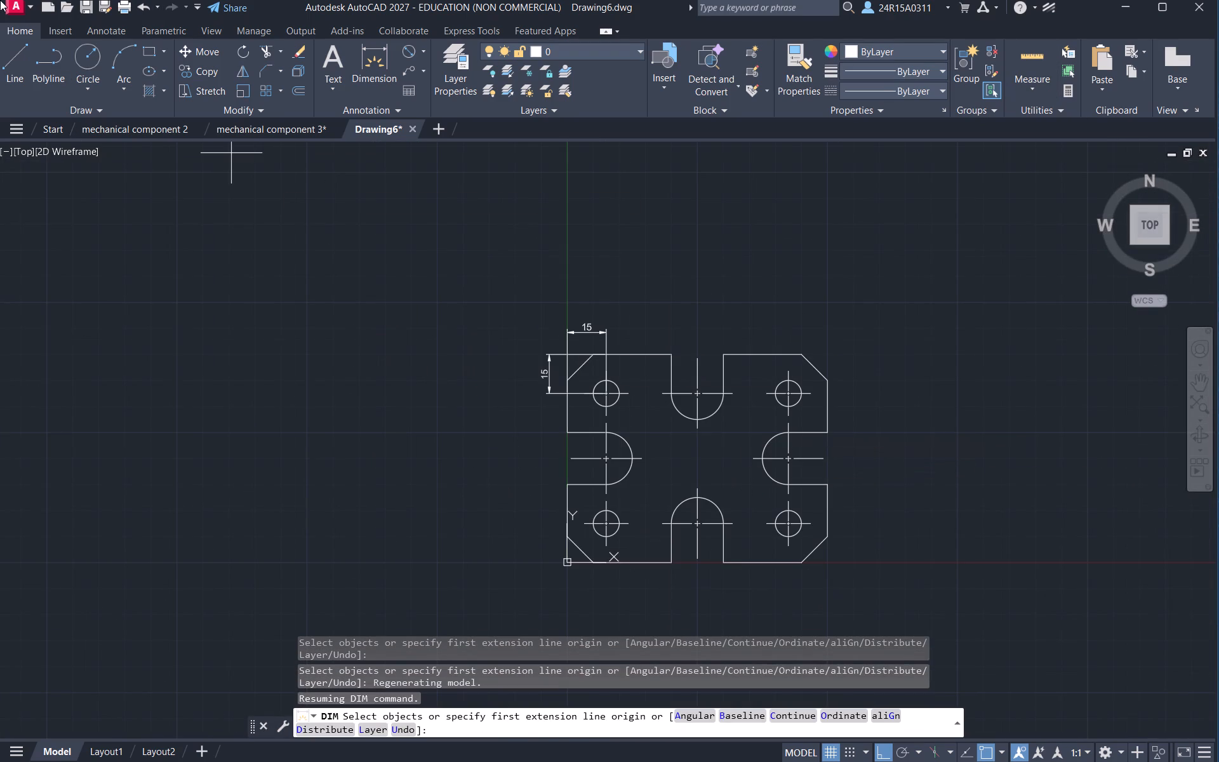
left_click(359, 49)
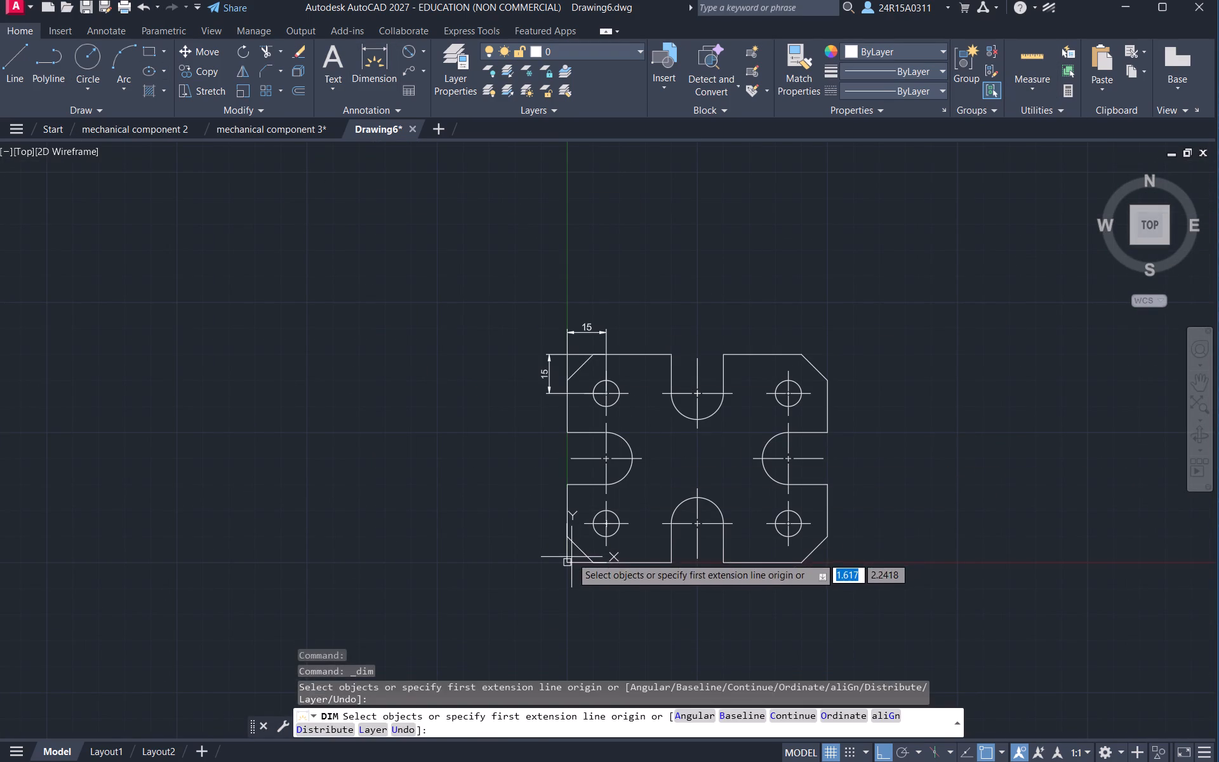
left_click(570, 541)
double_click(824, 535)
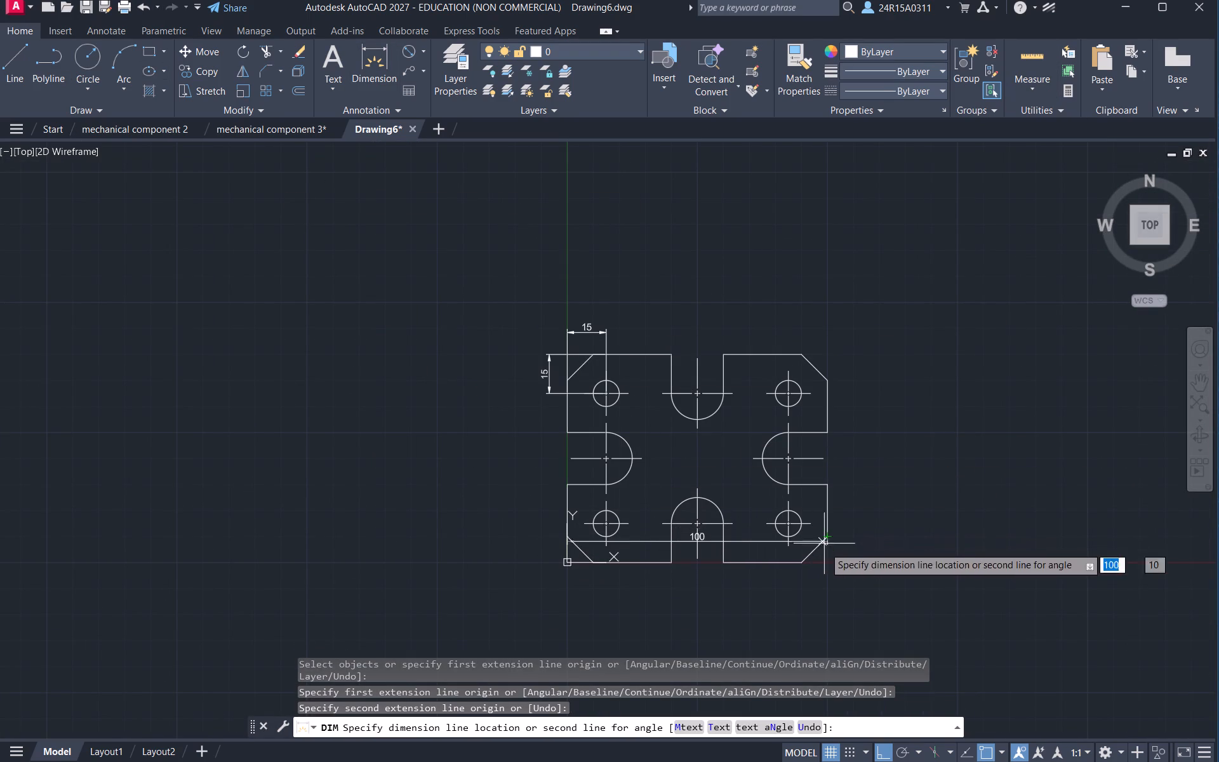
left_click(824, 619)
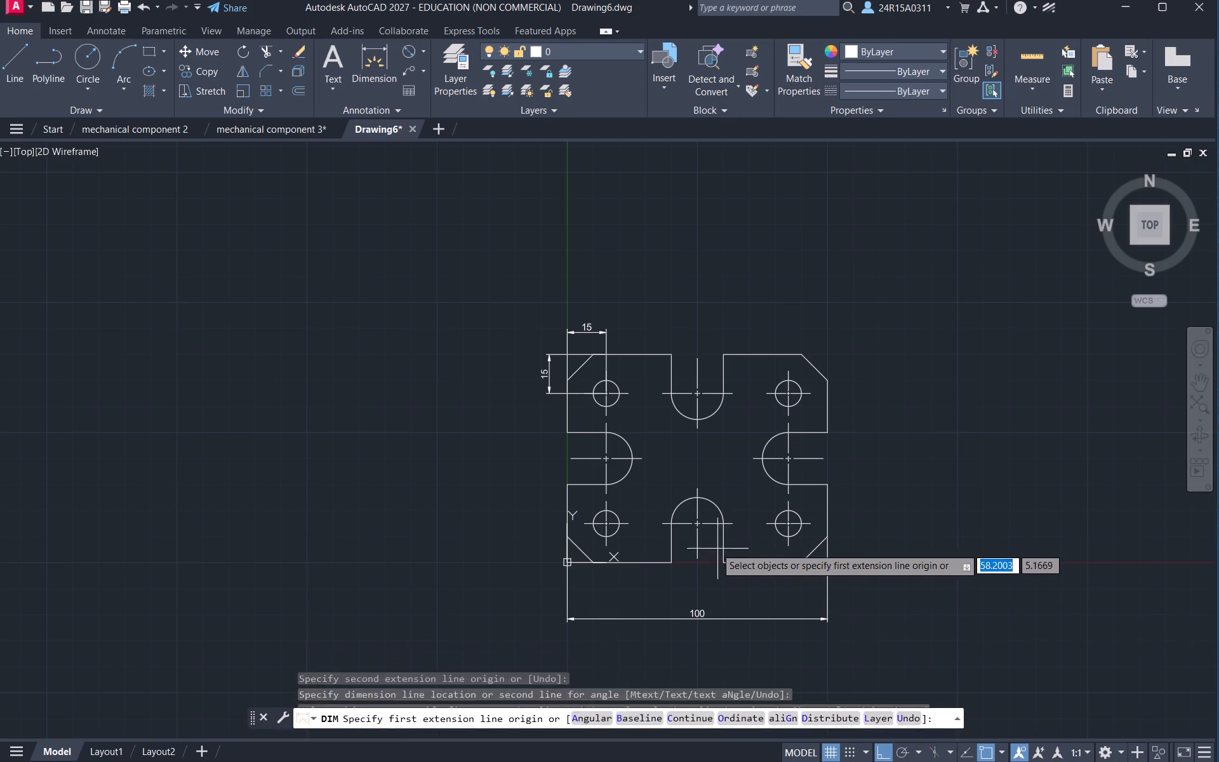
Dimension the bottom notch's centre horizontally from the plate's left and right edges, placing both dimensions just above the overall width dimension.
left_click(567, 522)
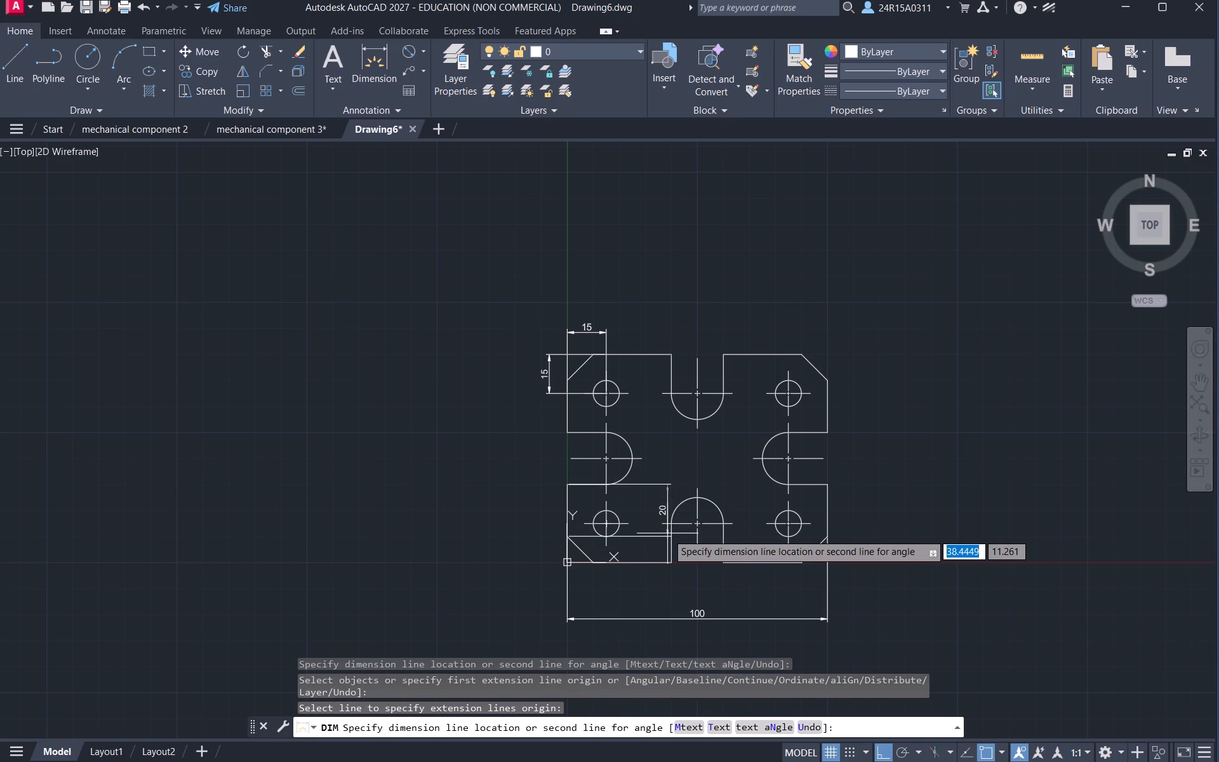
key("Escape")
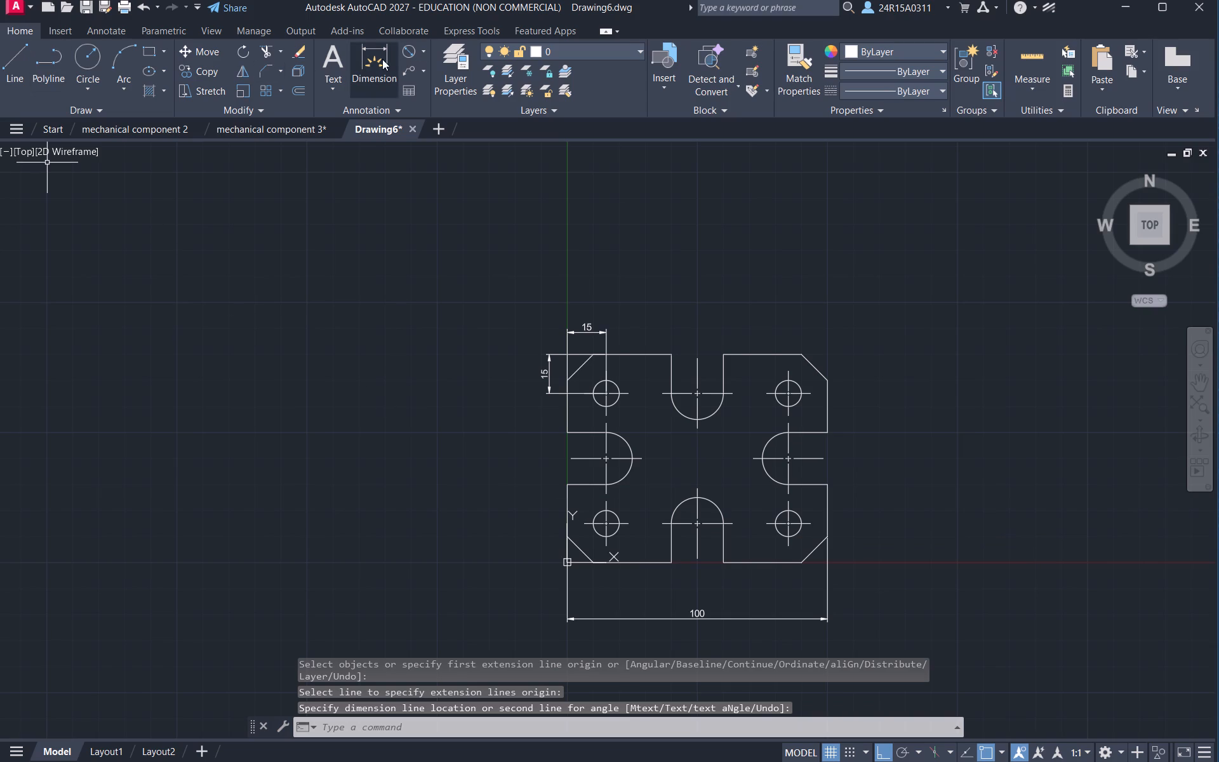
left_click(382, 59)
left_click(567, 538)
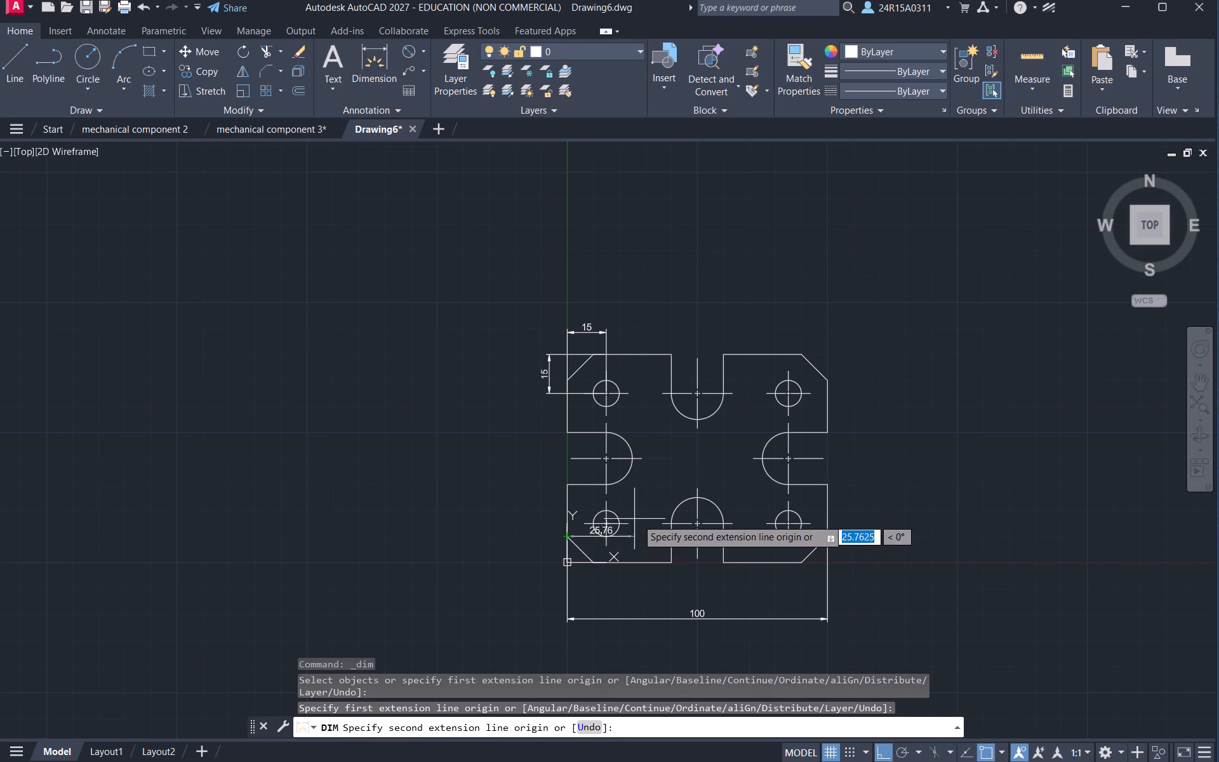
double_click(698, 523)
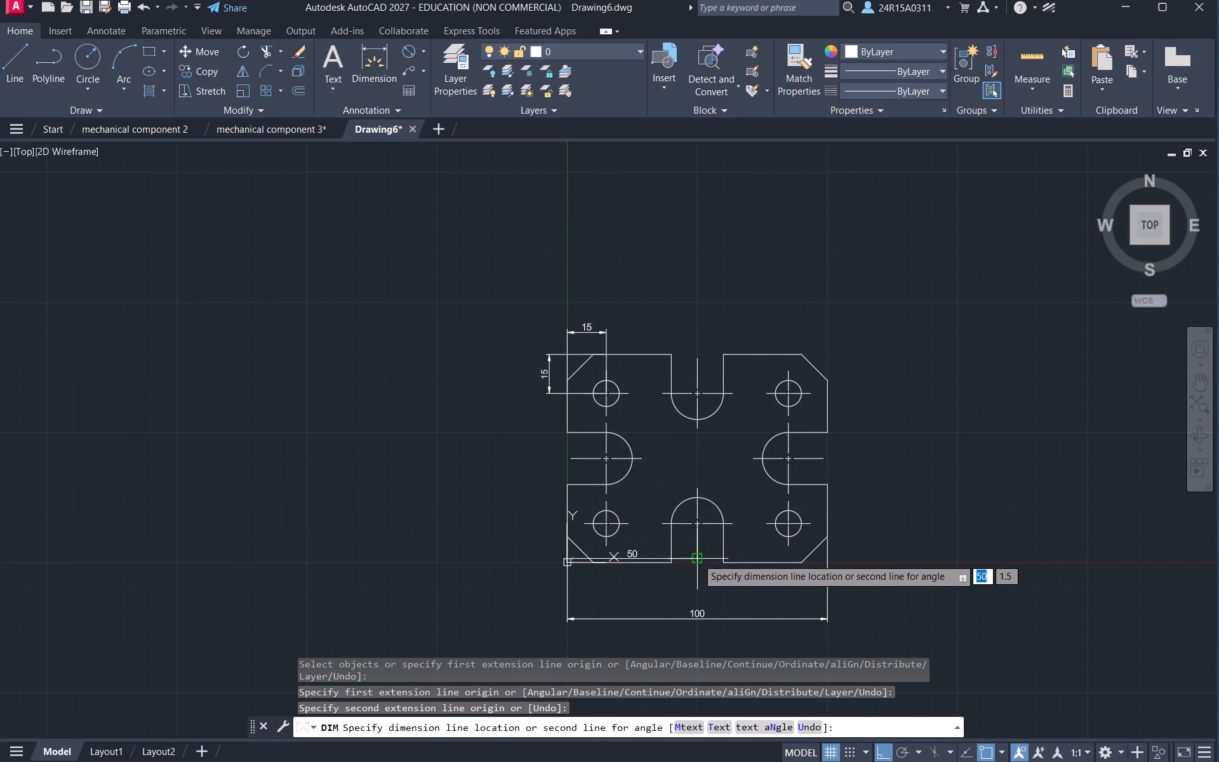
double_click(691, 589)
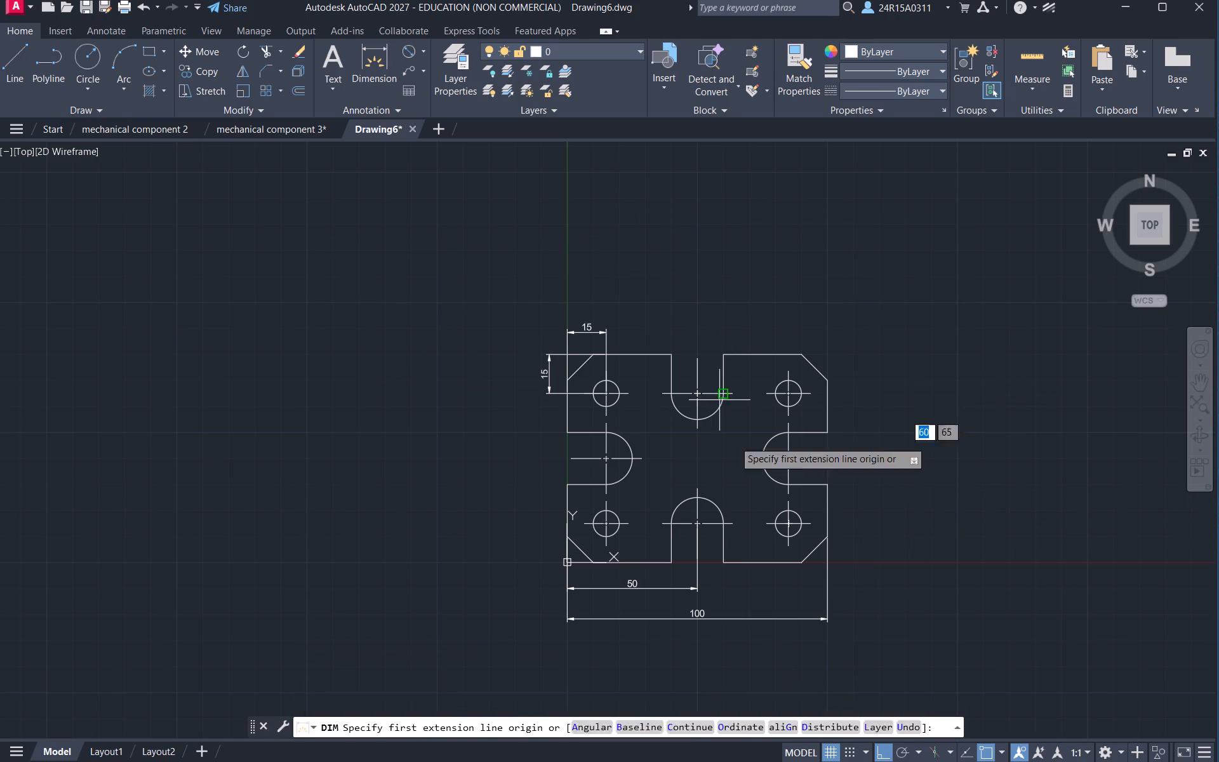
left_click(698, 525)
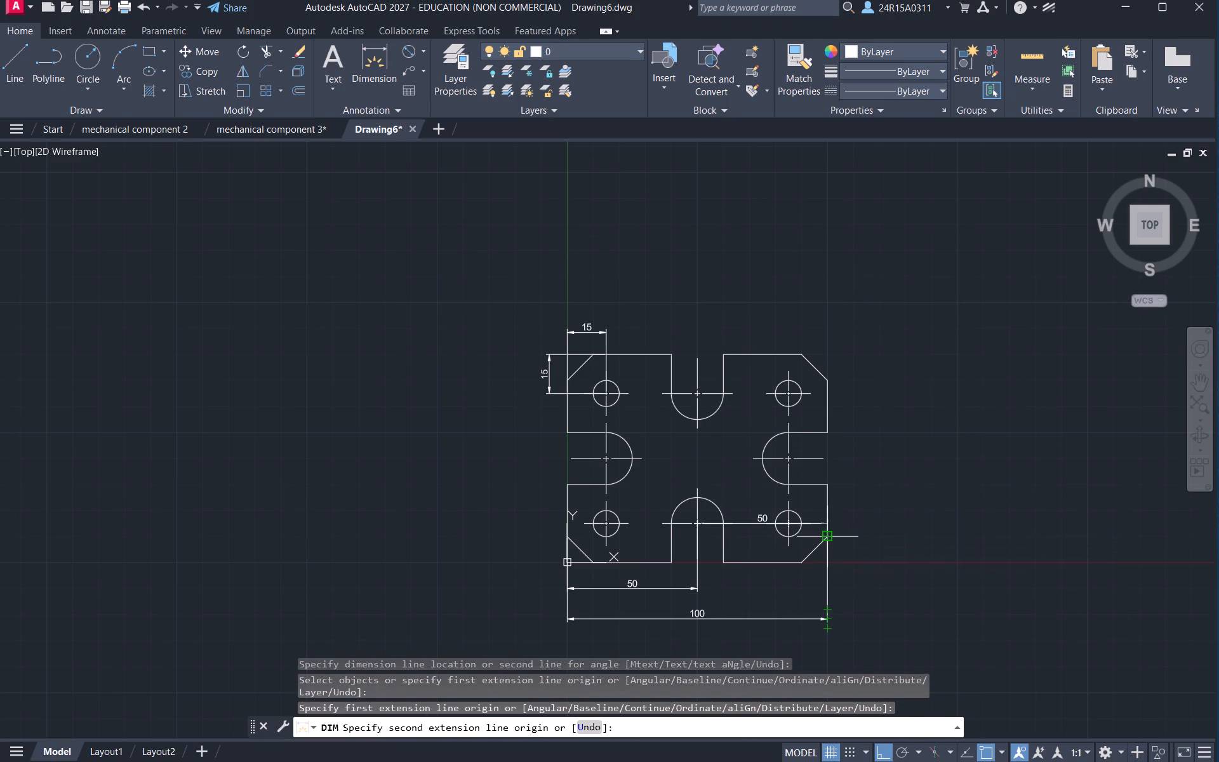
left_click(828, 540)
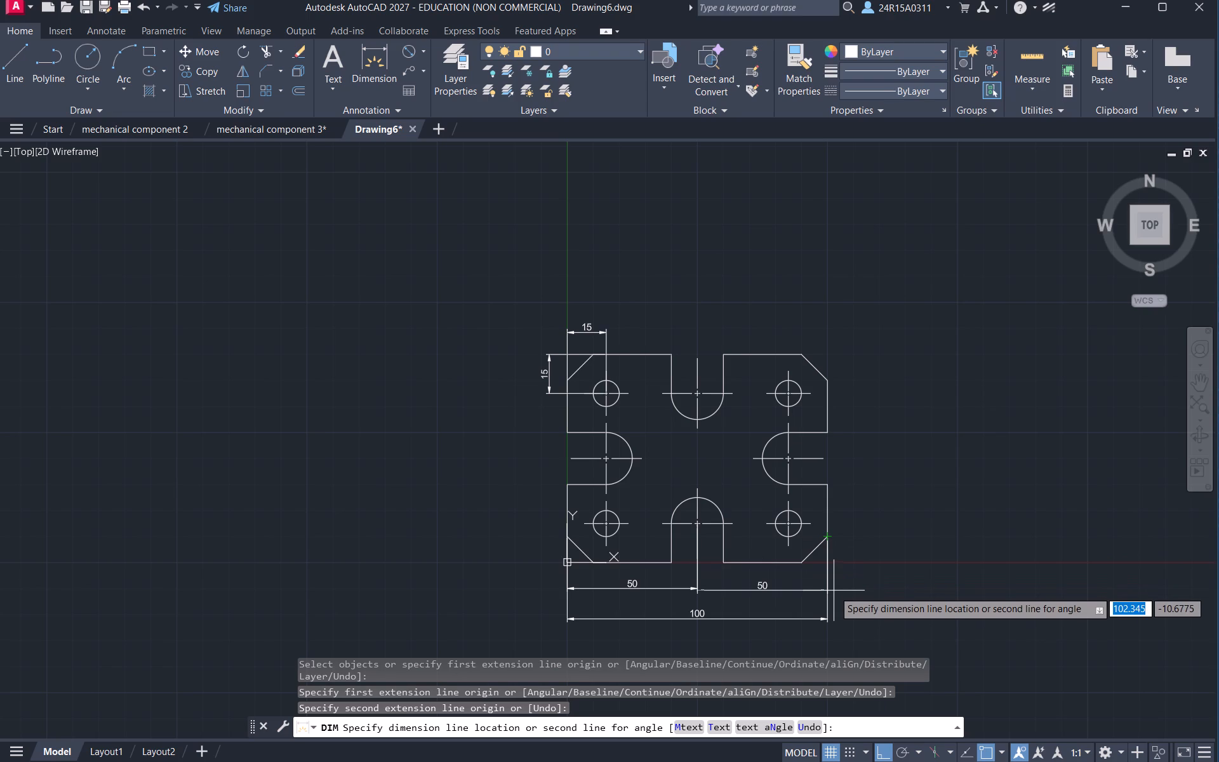
left_click(834, 589)
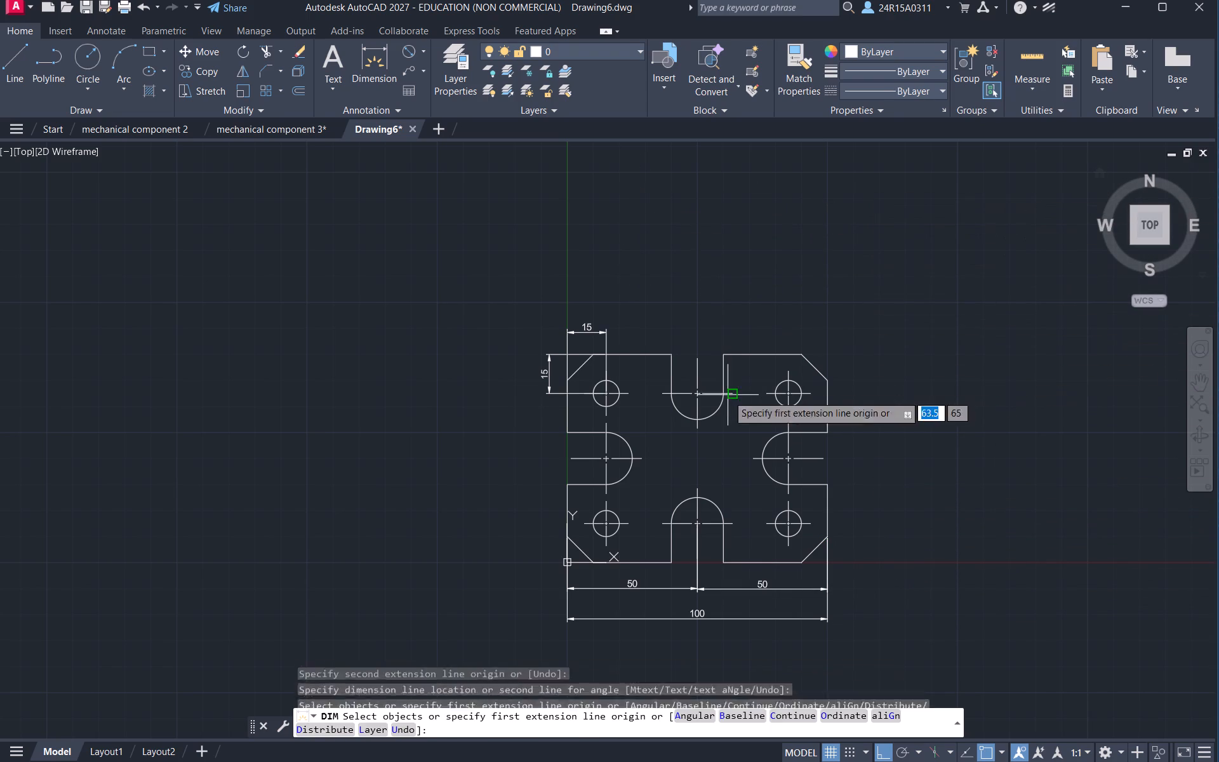
Dimension the plate's overall height from the top edge to the bottom edge, placed well to the right of the plate.
left_click(805, 359)
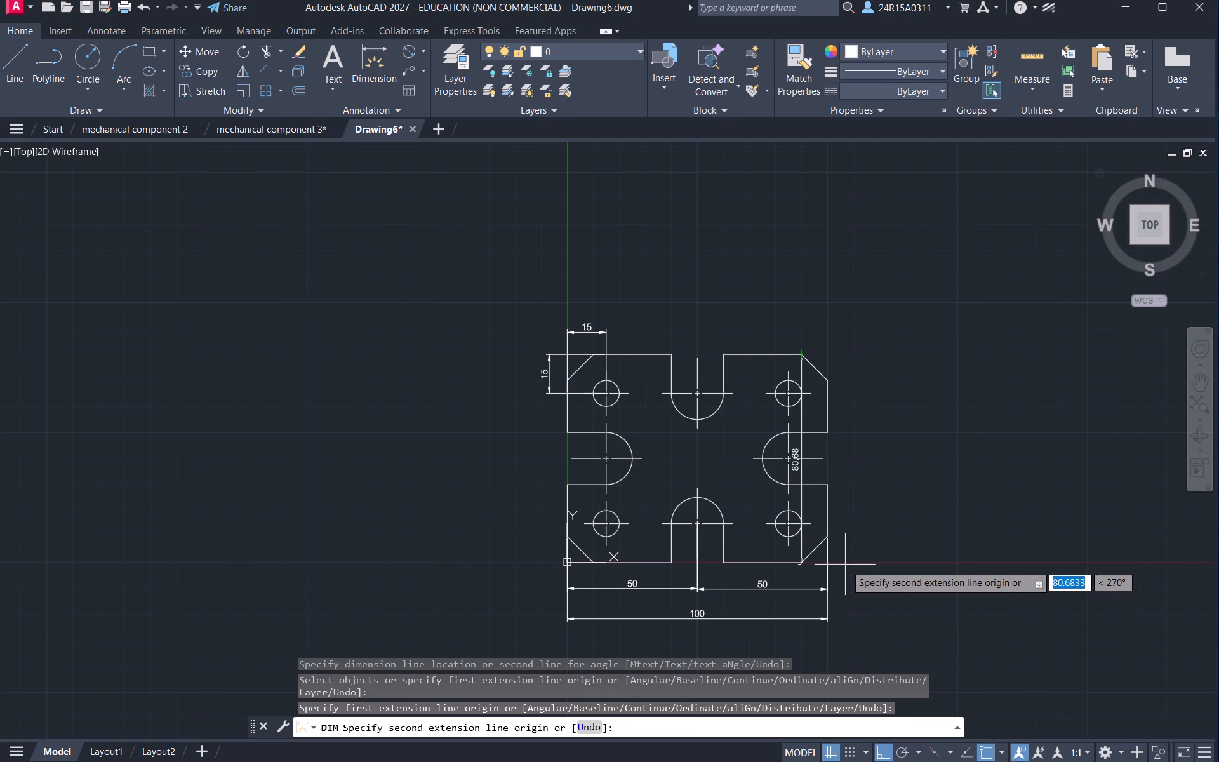
left_click(802, 565)
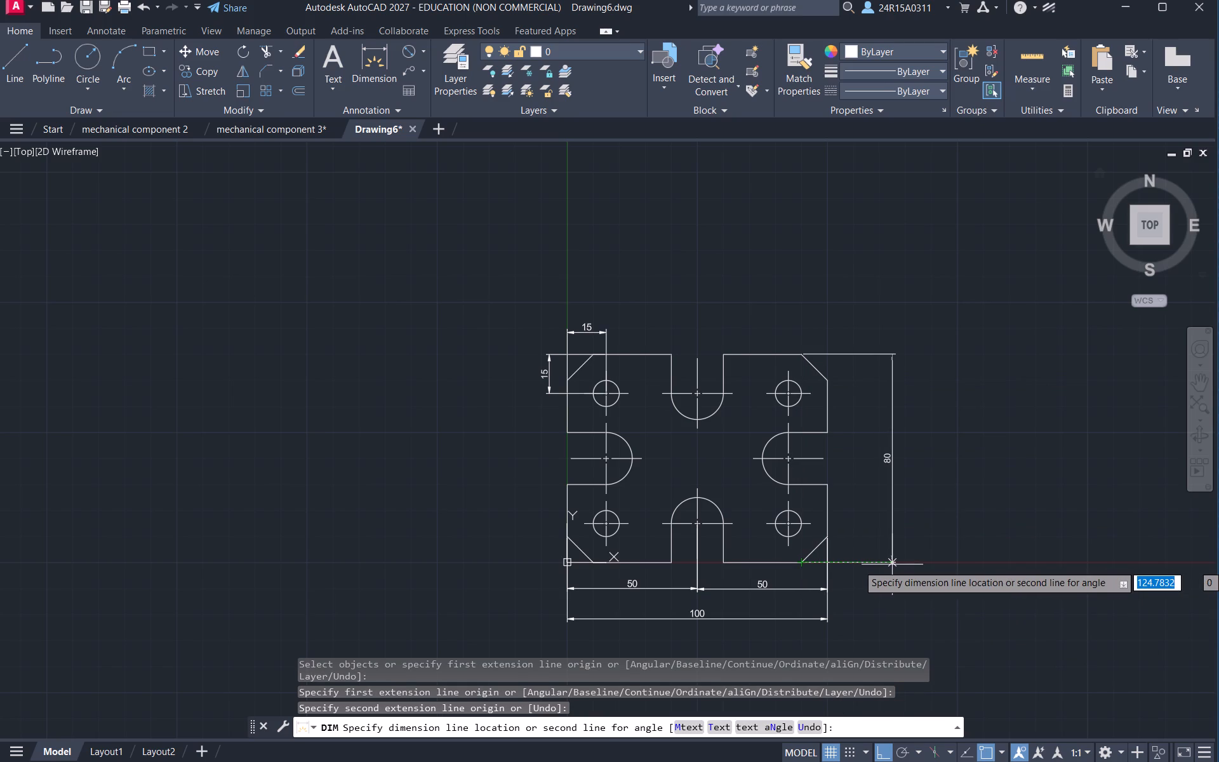
left_click(942, 565)
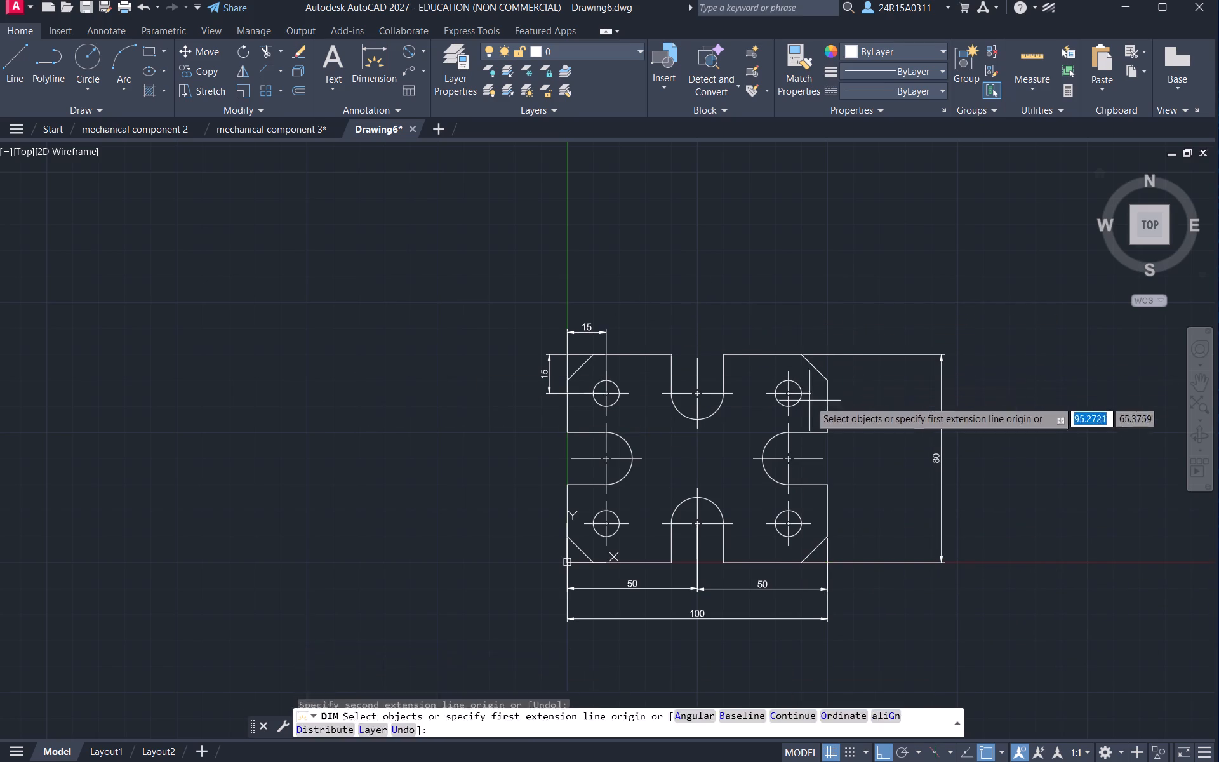
Dimension the vertical distance from the right notch's centre to the plate's bottom edge, placed between the plate and the overall height dimension.
double_click(785, 458)
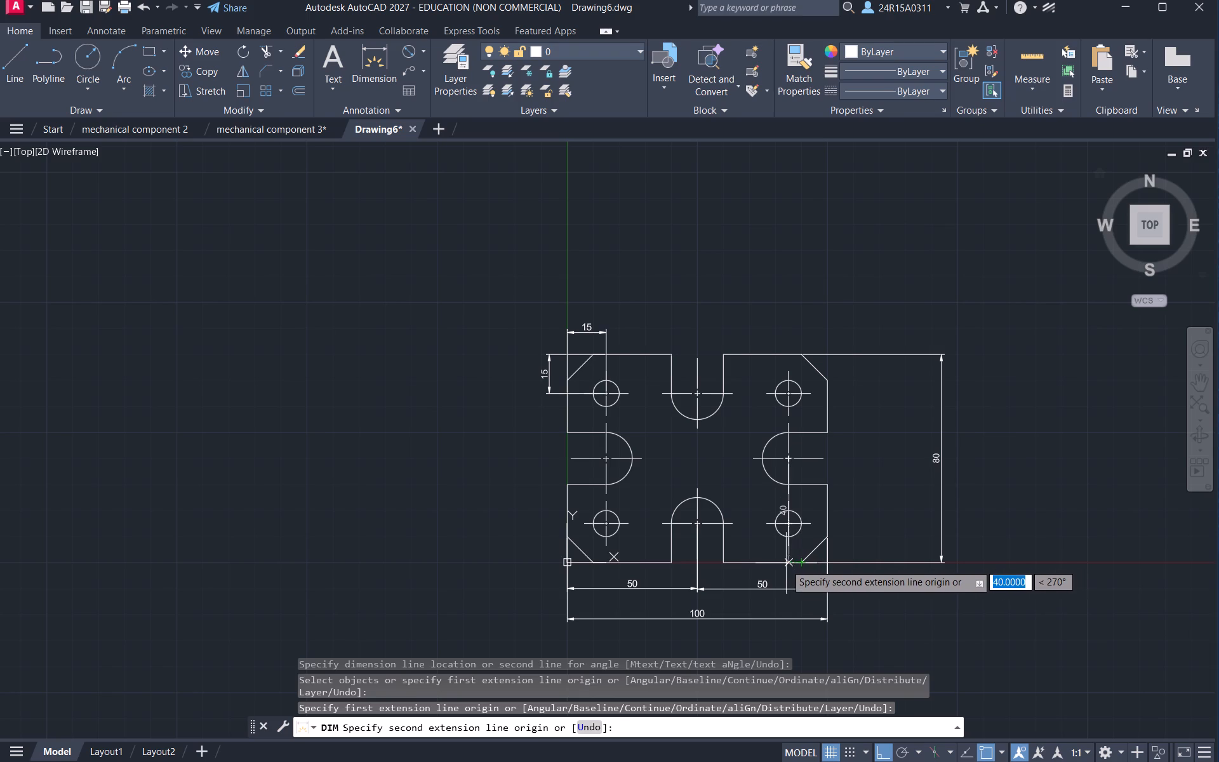
double_click(789, 563)
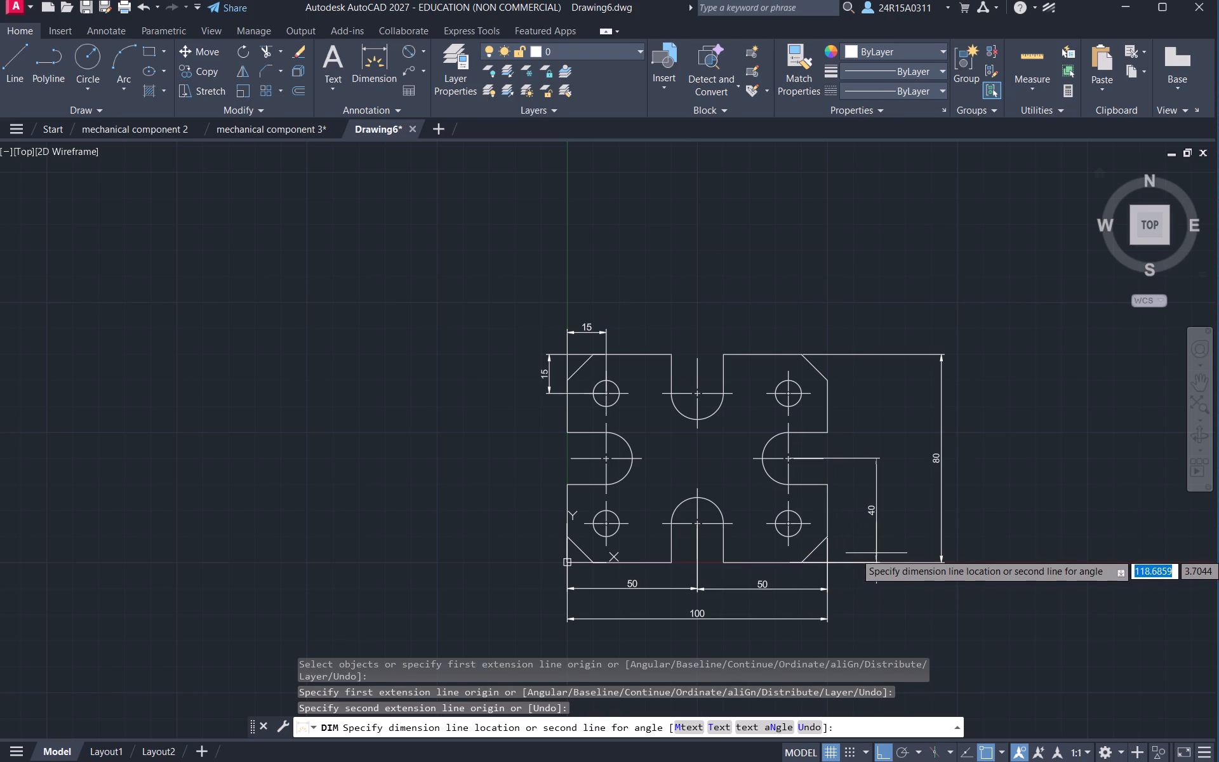
left_click(883, 554)
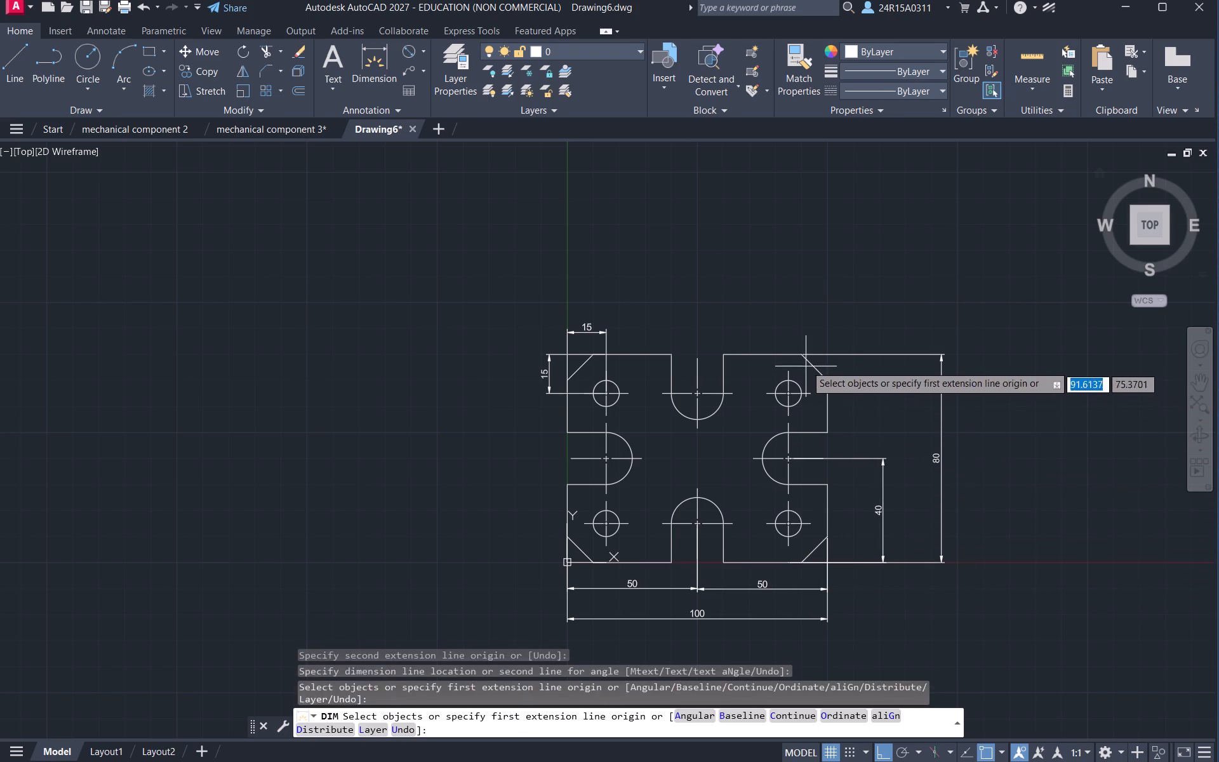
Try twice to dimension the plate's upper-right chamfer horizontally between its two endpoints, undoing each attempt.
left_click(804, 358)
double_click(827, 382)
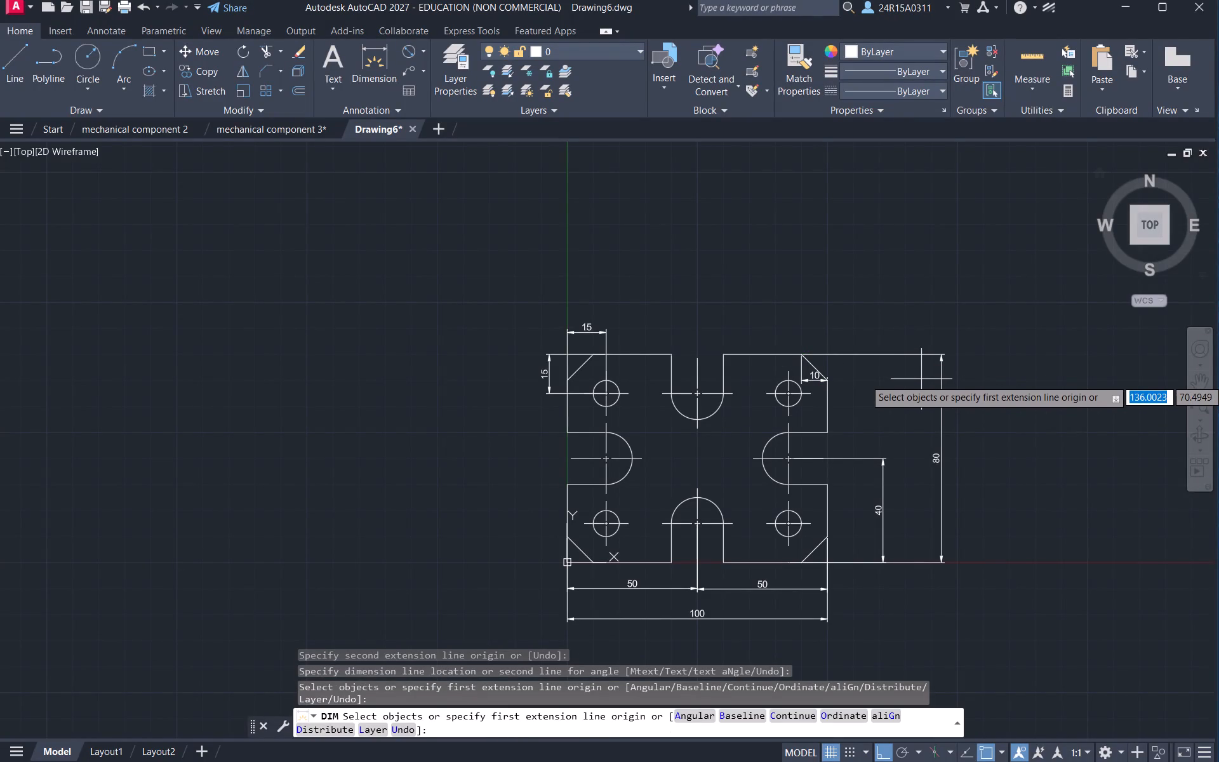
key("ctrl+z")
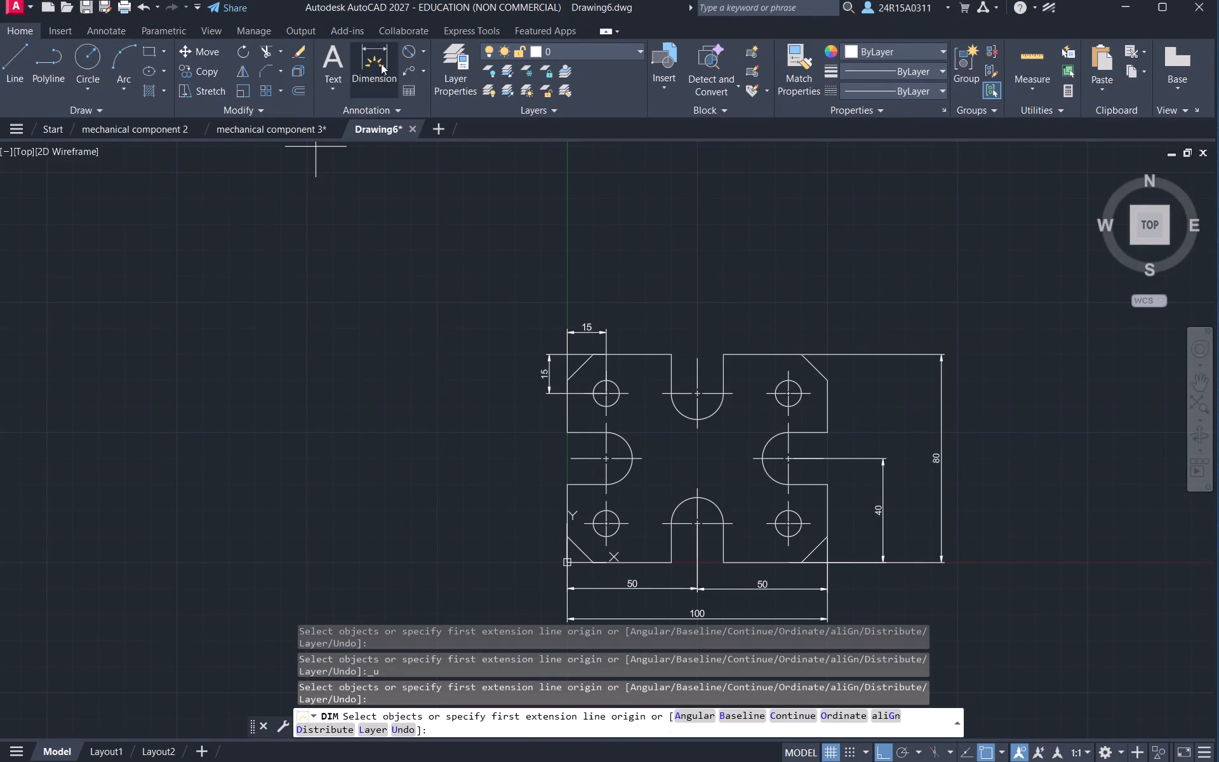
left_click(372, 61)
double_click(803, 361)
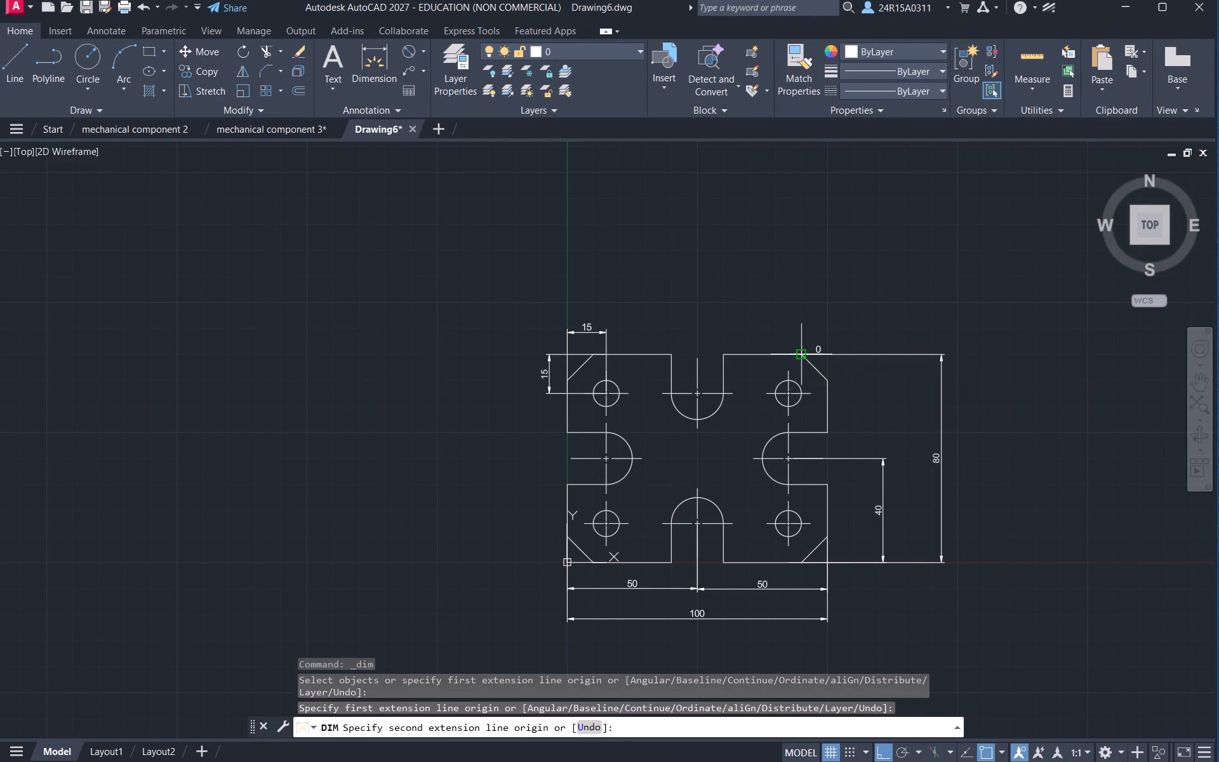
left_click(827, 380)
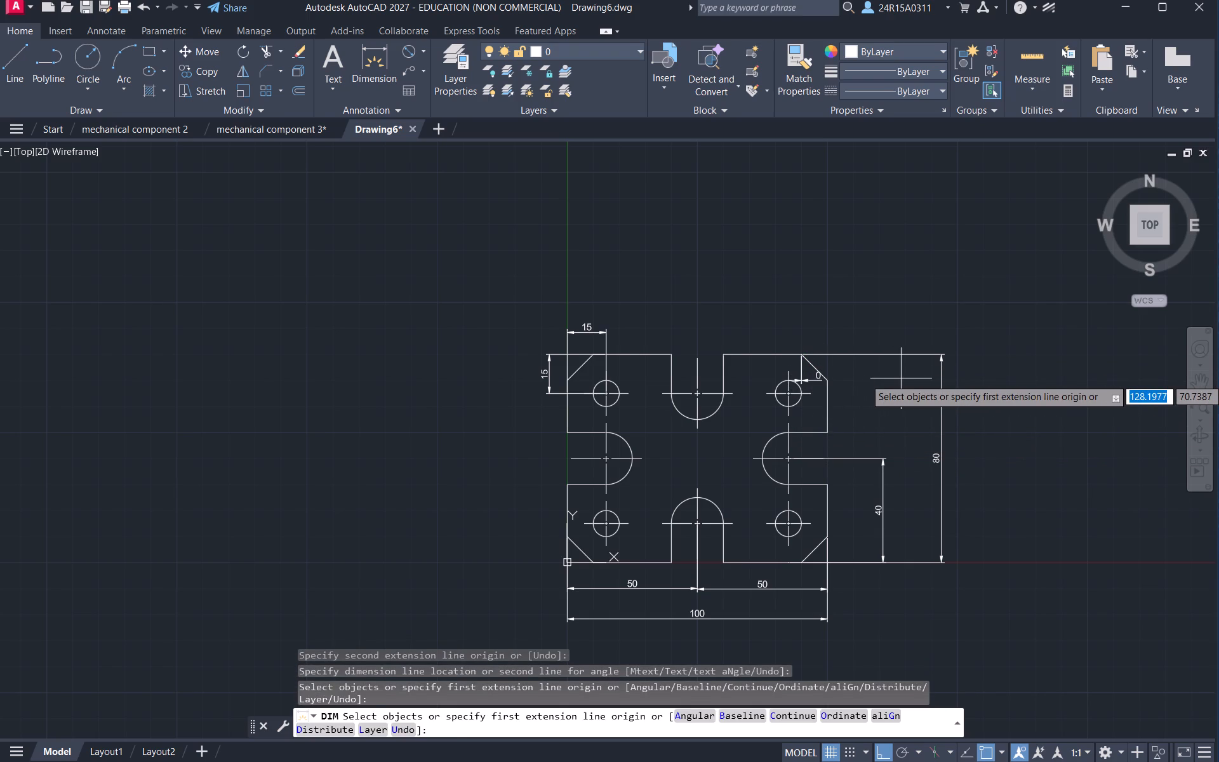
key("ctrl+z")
Dimension the upper-right chamfer's vertical leg just right of the plate and its horizontal leg just above the plate.
left_click(387, 71)
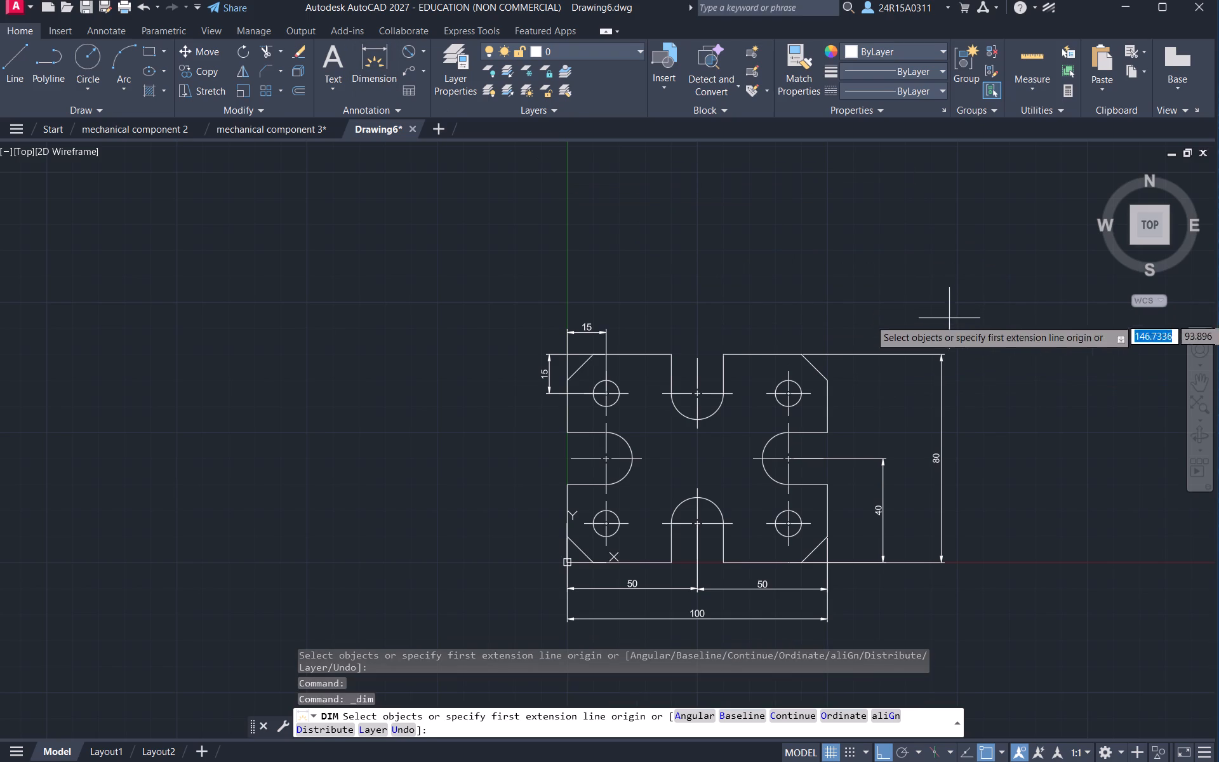
double_click(827, 382)
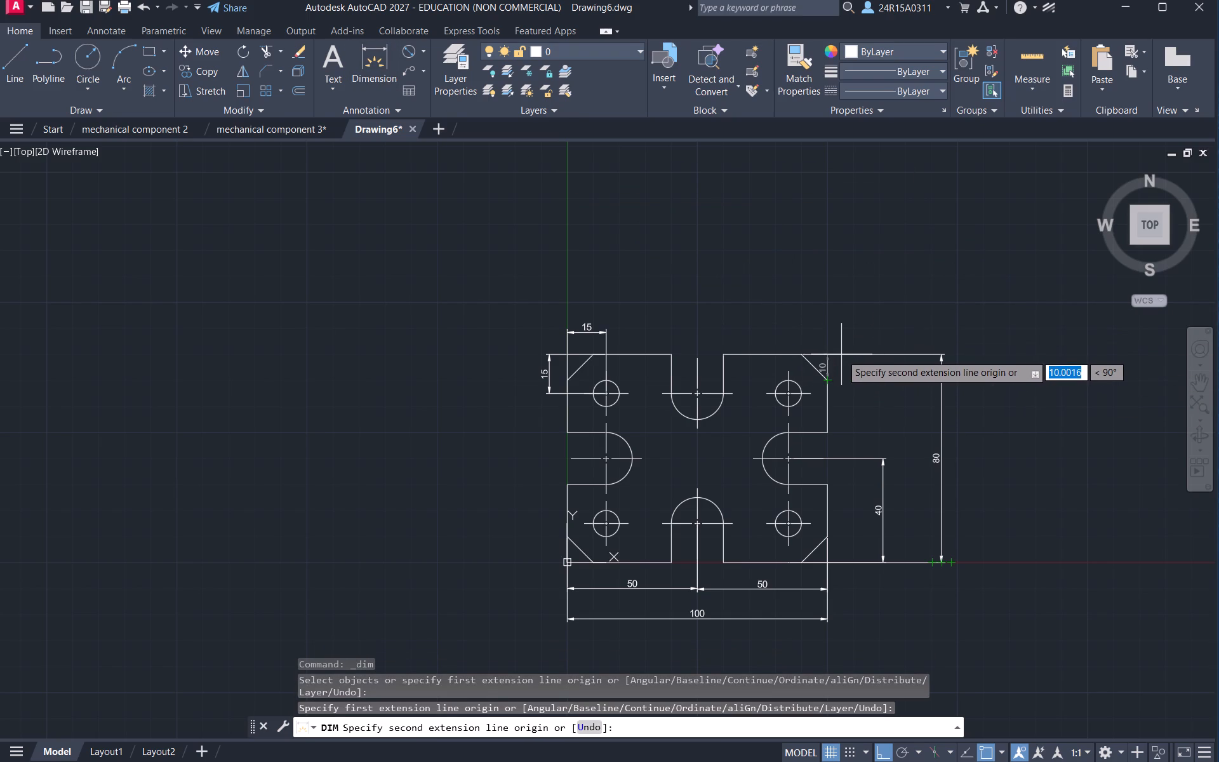
left_click(841, 354)
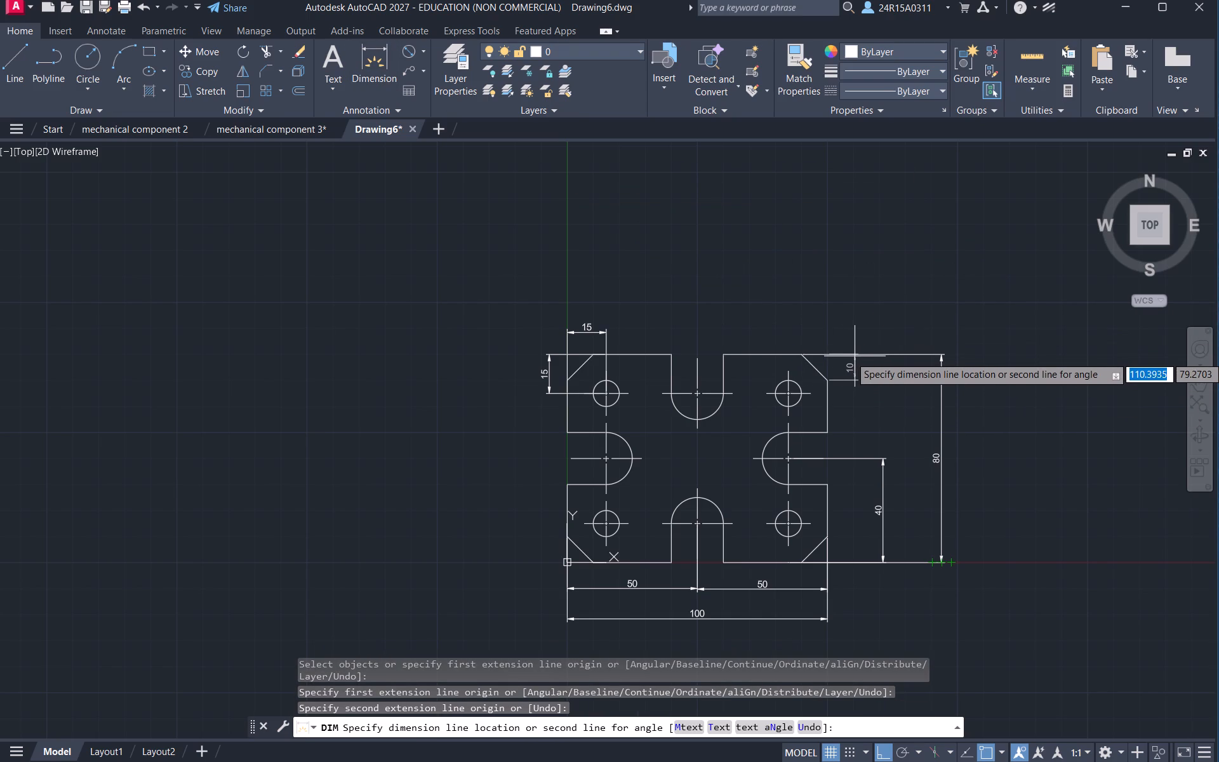
left_click(848, 358)
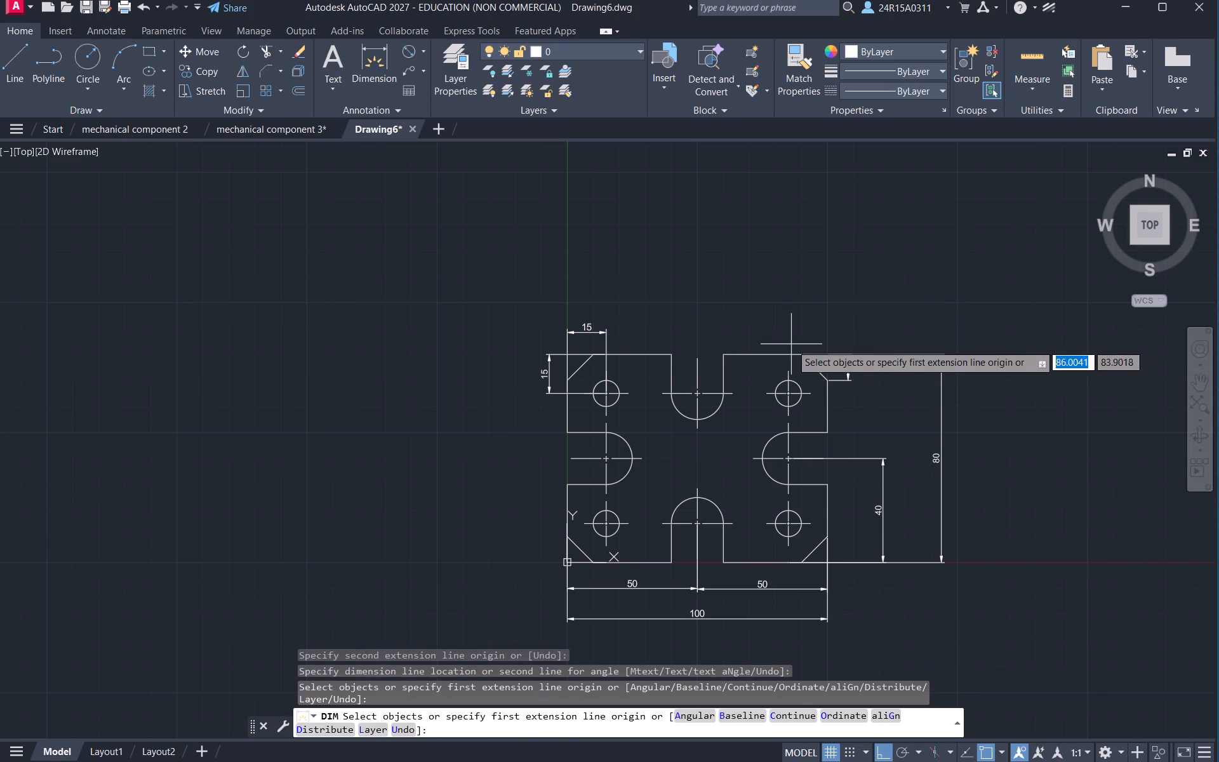
left_click(798, 352)
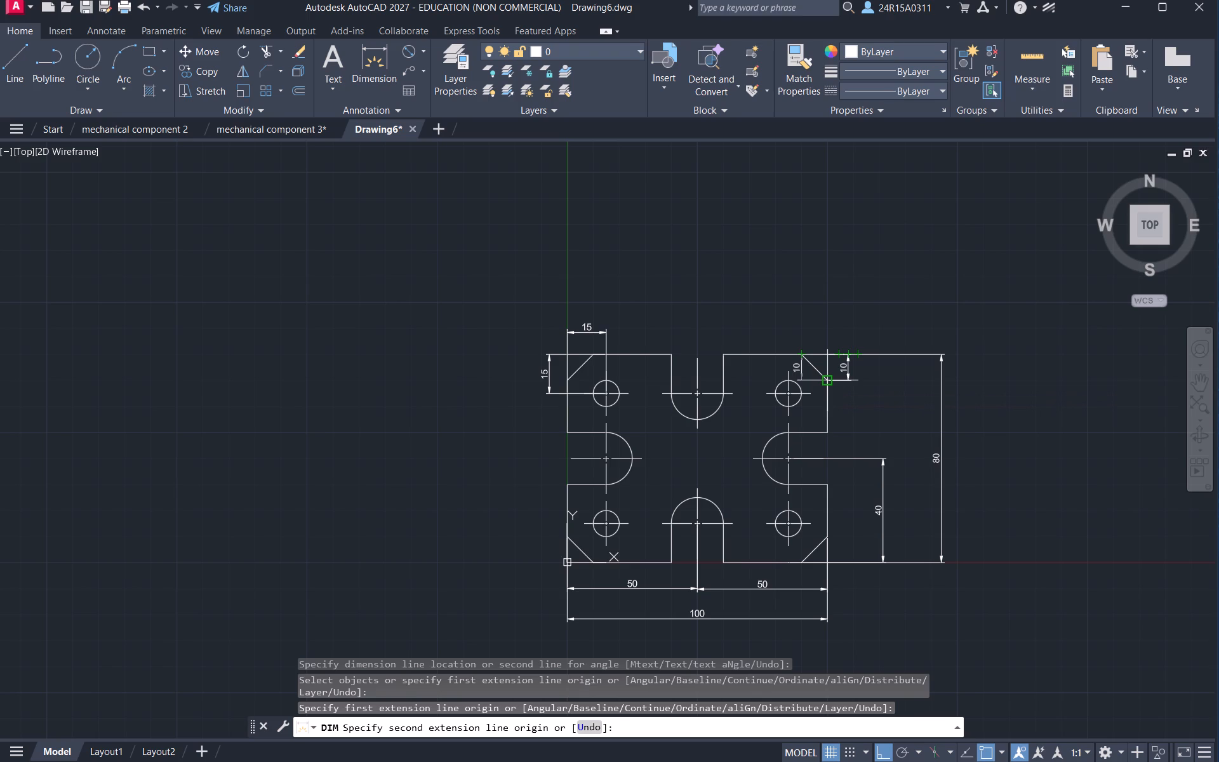
double_click(827, 382)
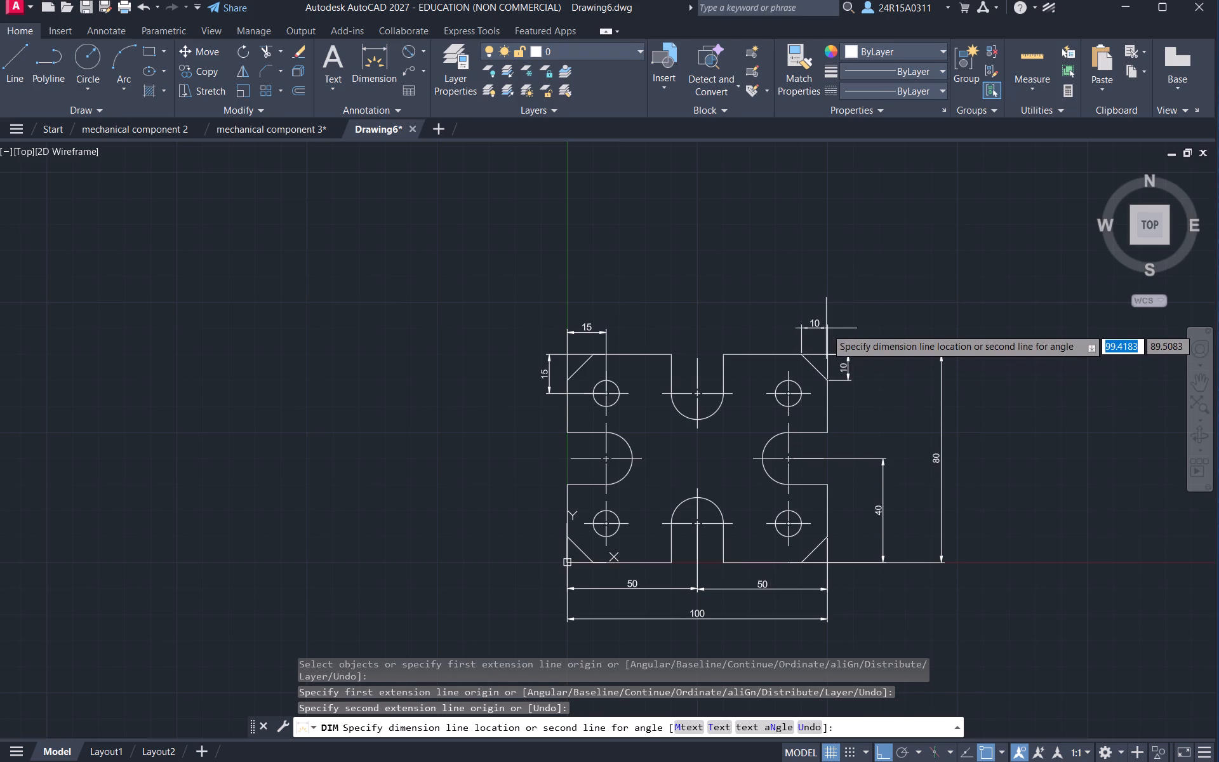
left_click(827, 334)
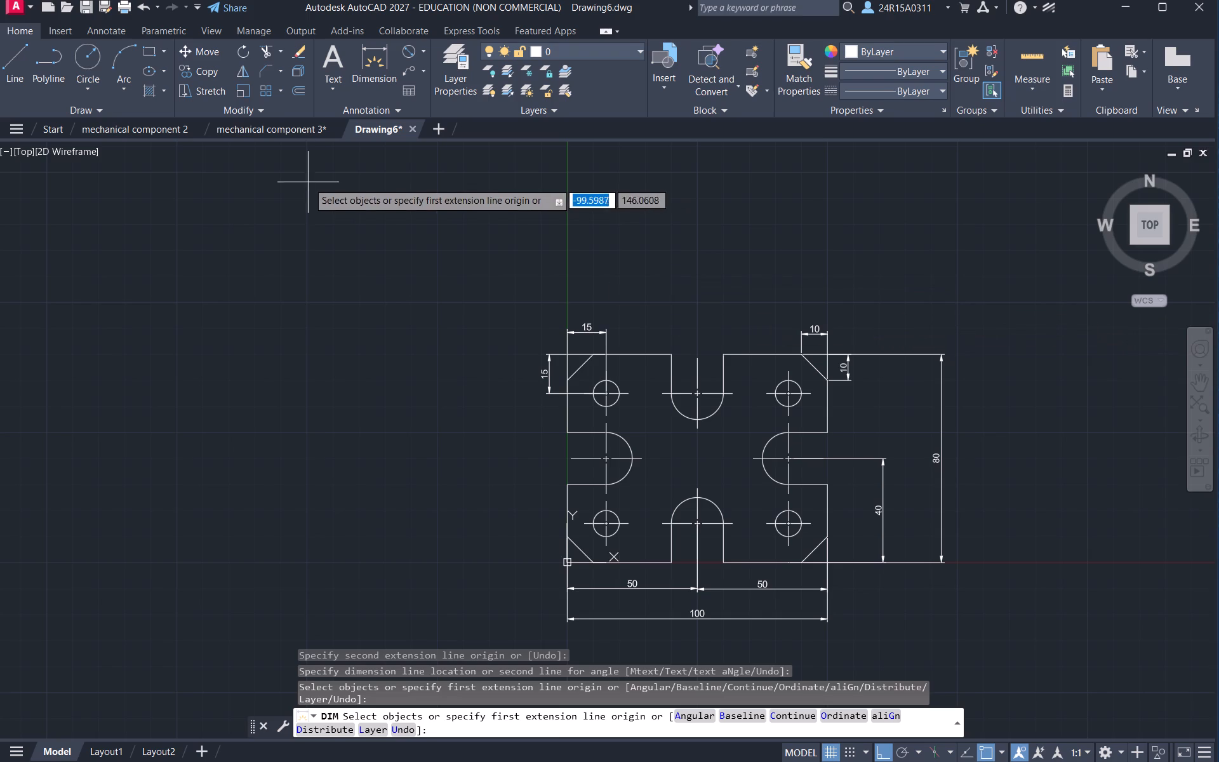
Add radius dimensions to the arcs of the top notch and the left notch, placing both inside the plate.
double_click(419, 50)
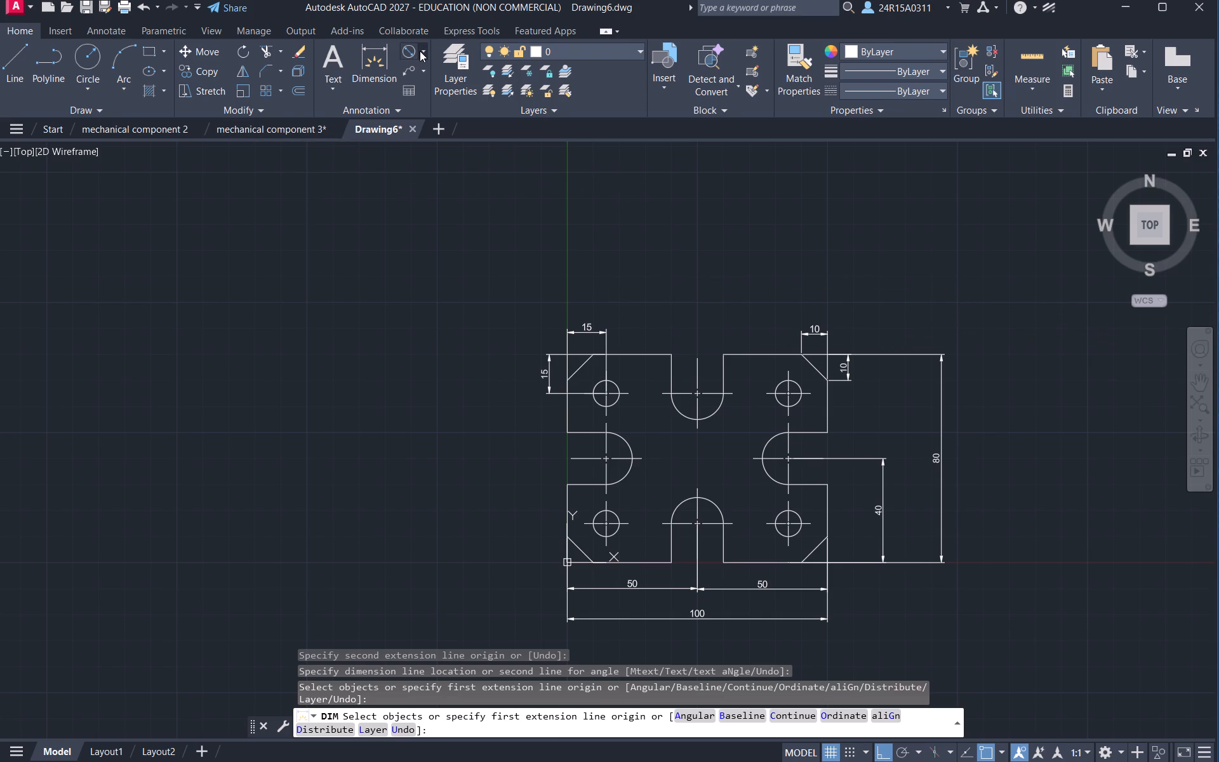
left_click(420, 51)
double_click(448, 200)
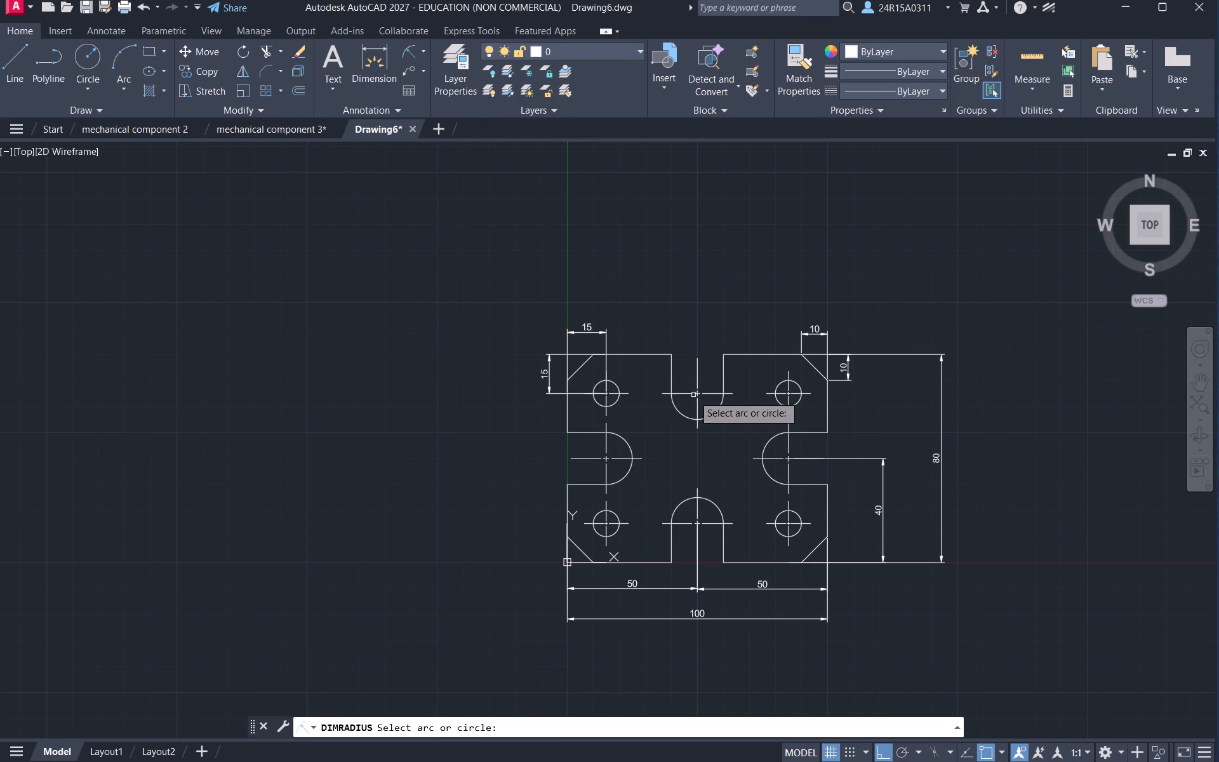
double_click(716, 413)
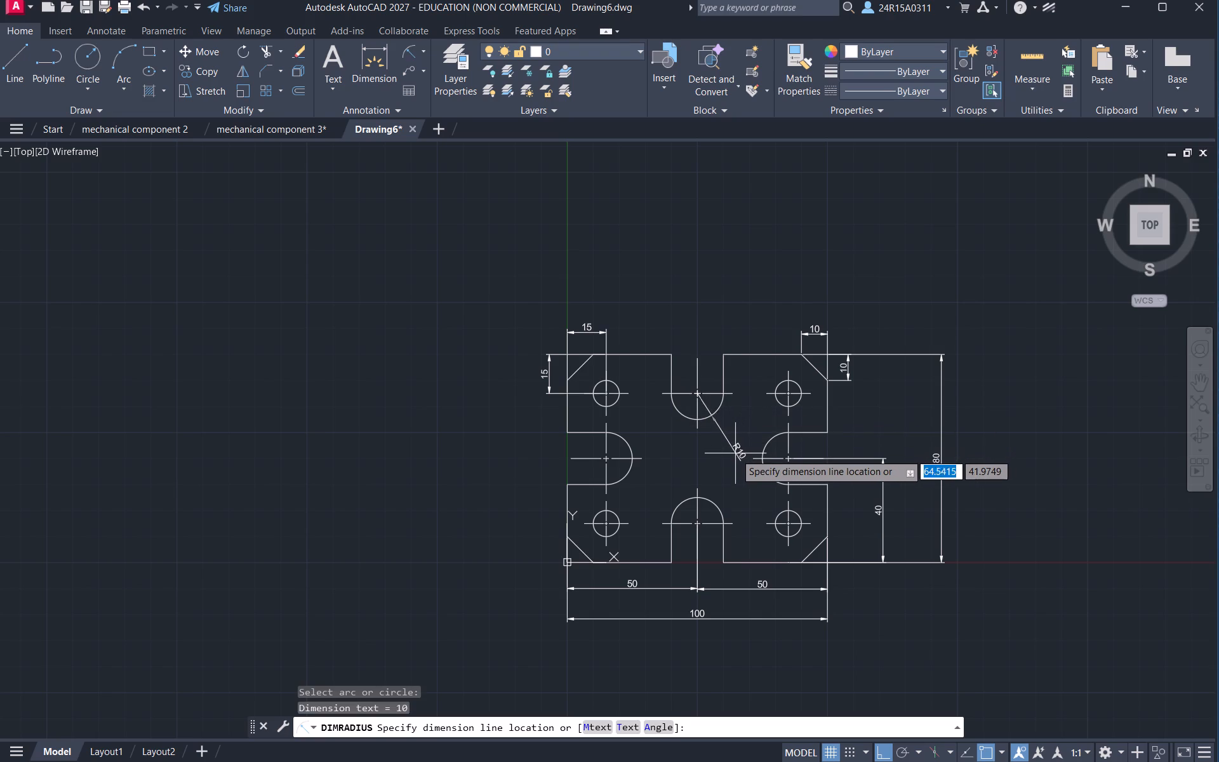
double_click(725, 446)
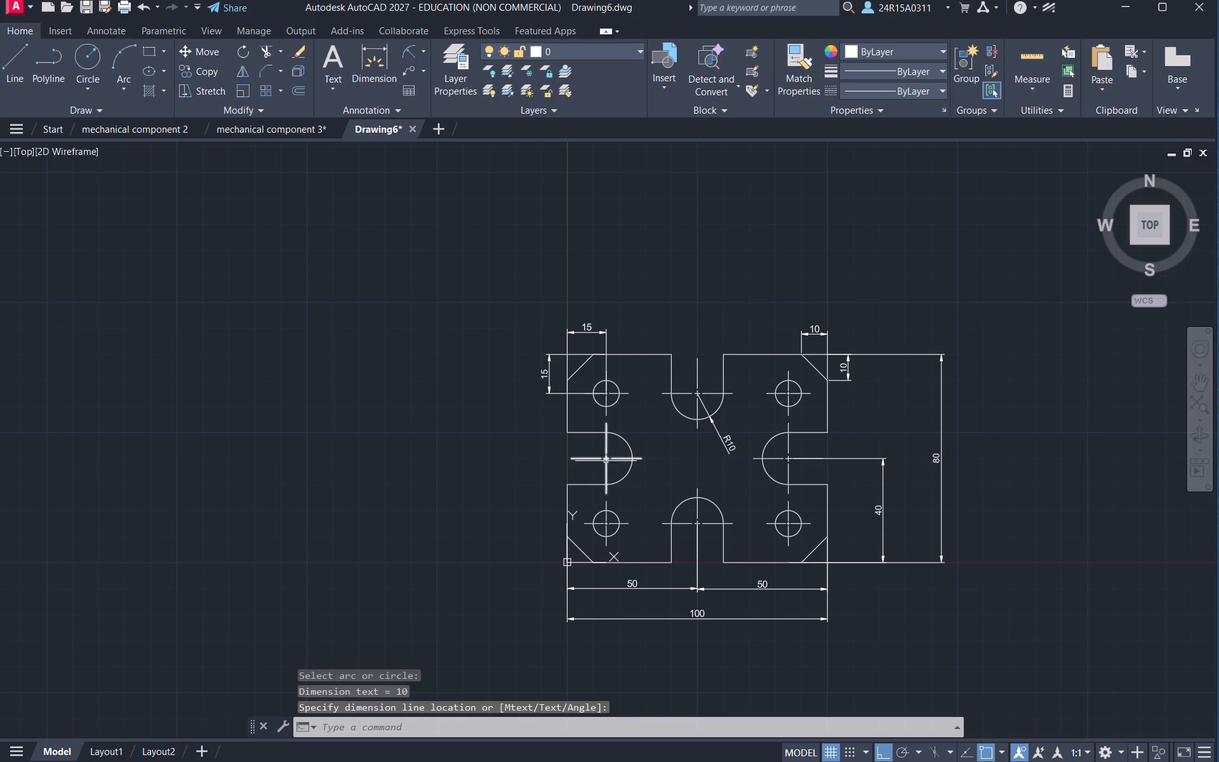
left_click(625, 441)
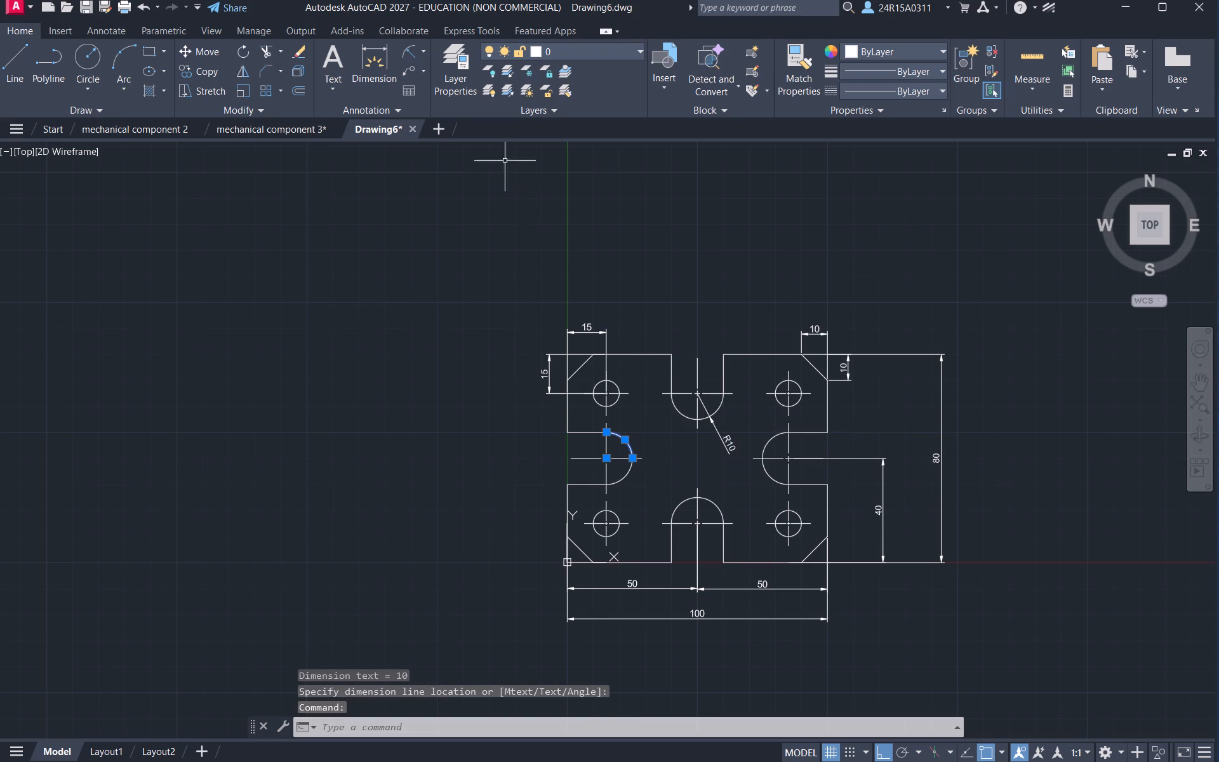
double_click(408, 43)
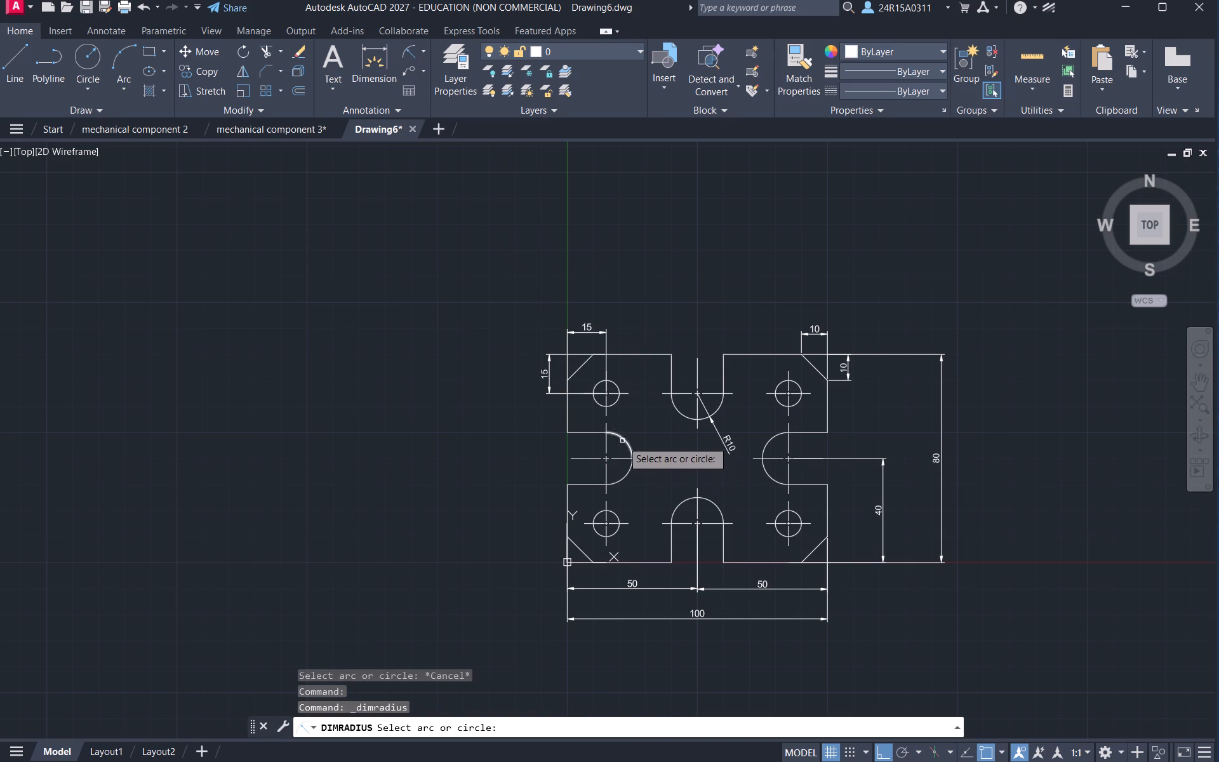
double_click(622, 441)
double_click(647, 441)
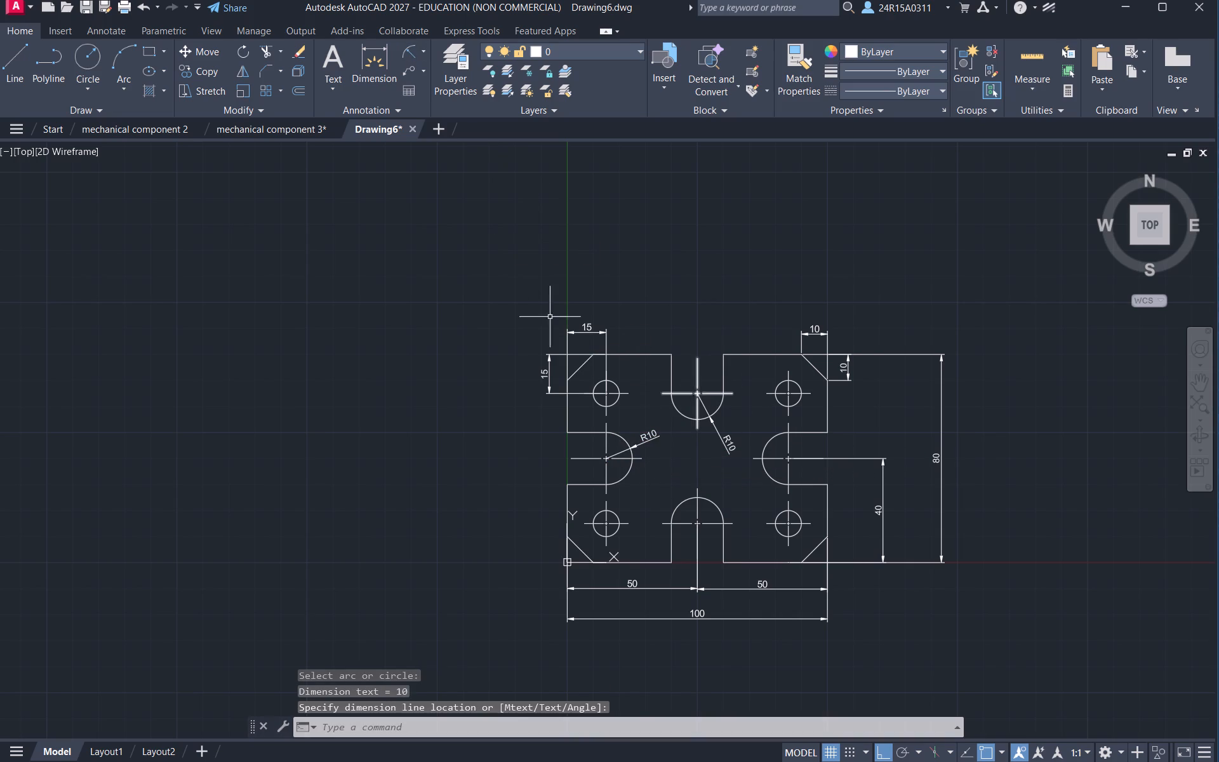
Add radius dimensions to the arcs of the bottom notch and the right notch, placing both inside the plate.
double_click(403, 46)
double_click(723, 516)
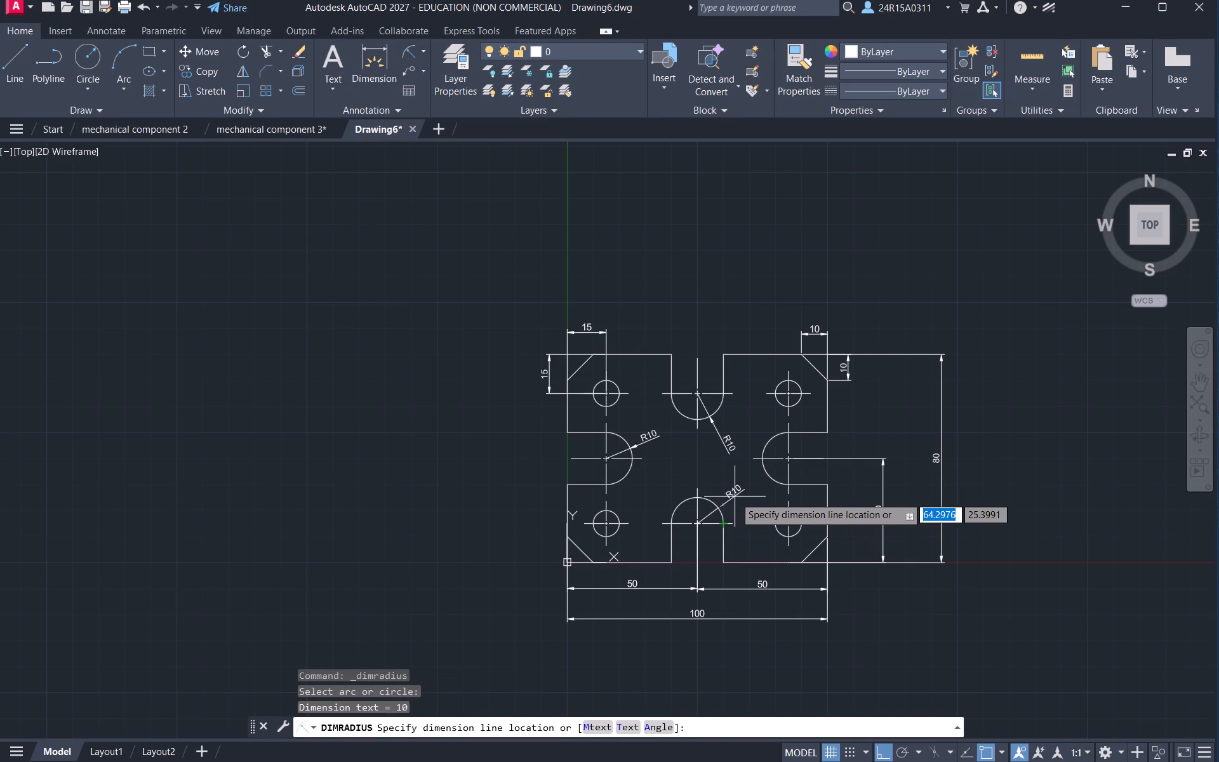
double_click(737, 504)
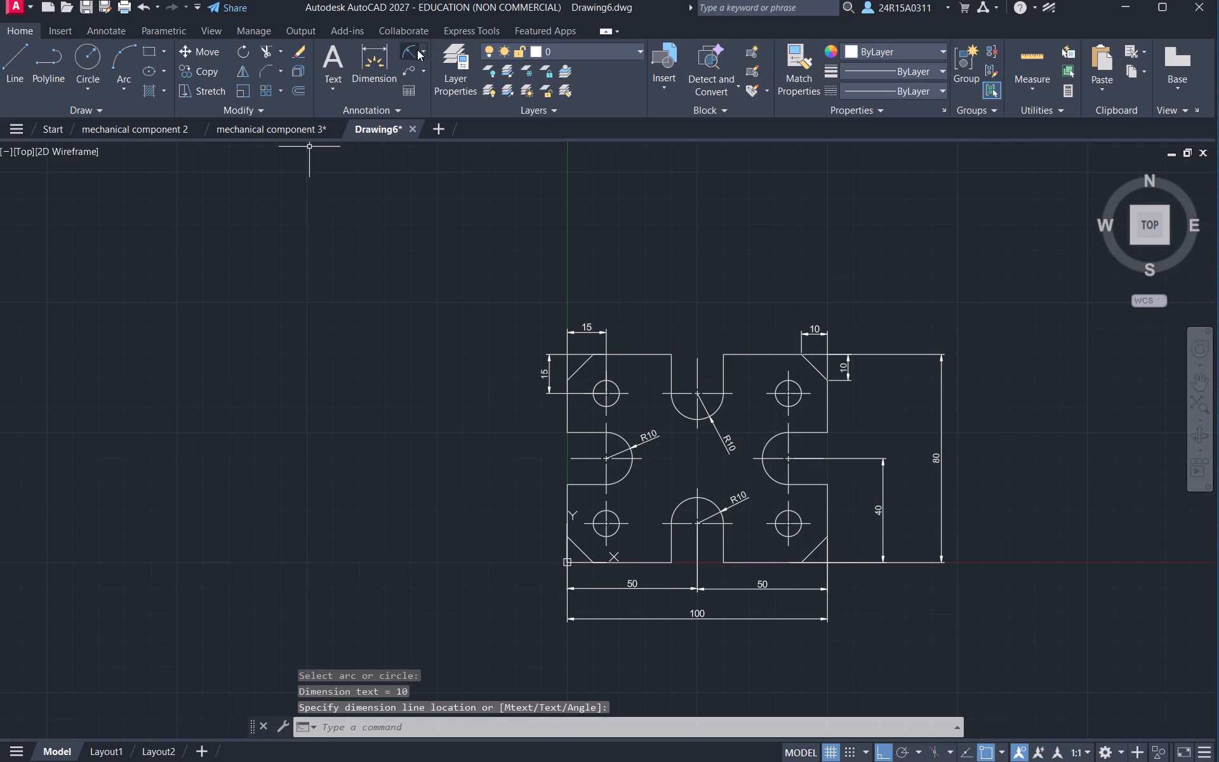
double_click(412, 53)
left_click(764, 471)
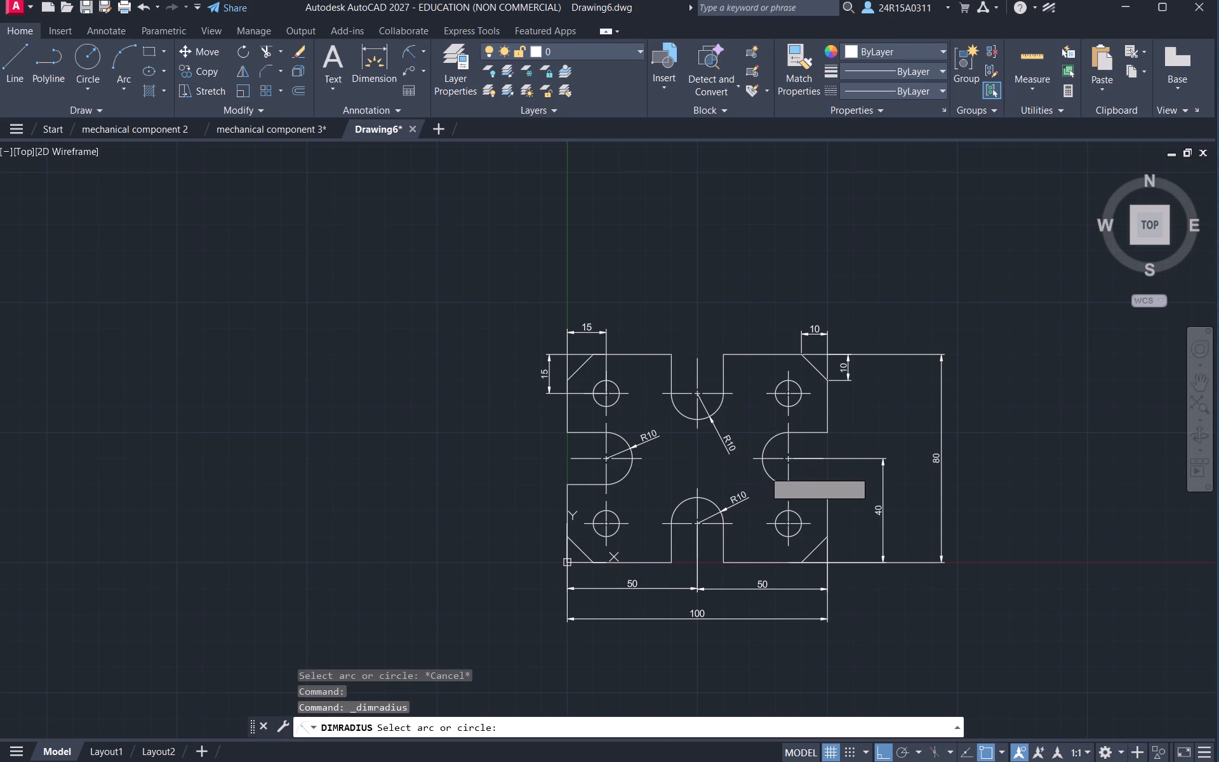
left_click(732, 474)
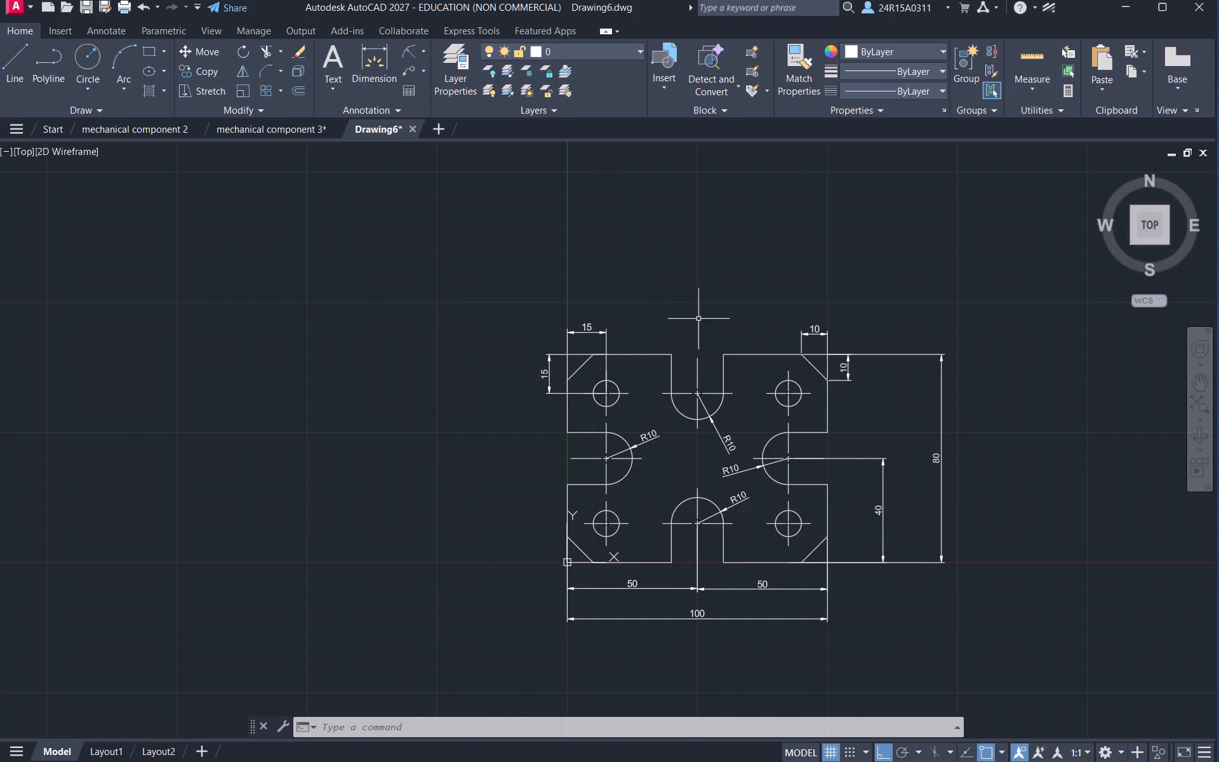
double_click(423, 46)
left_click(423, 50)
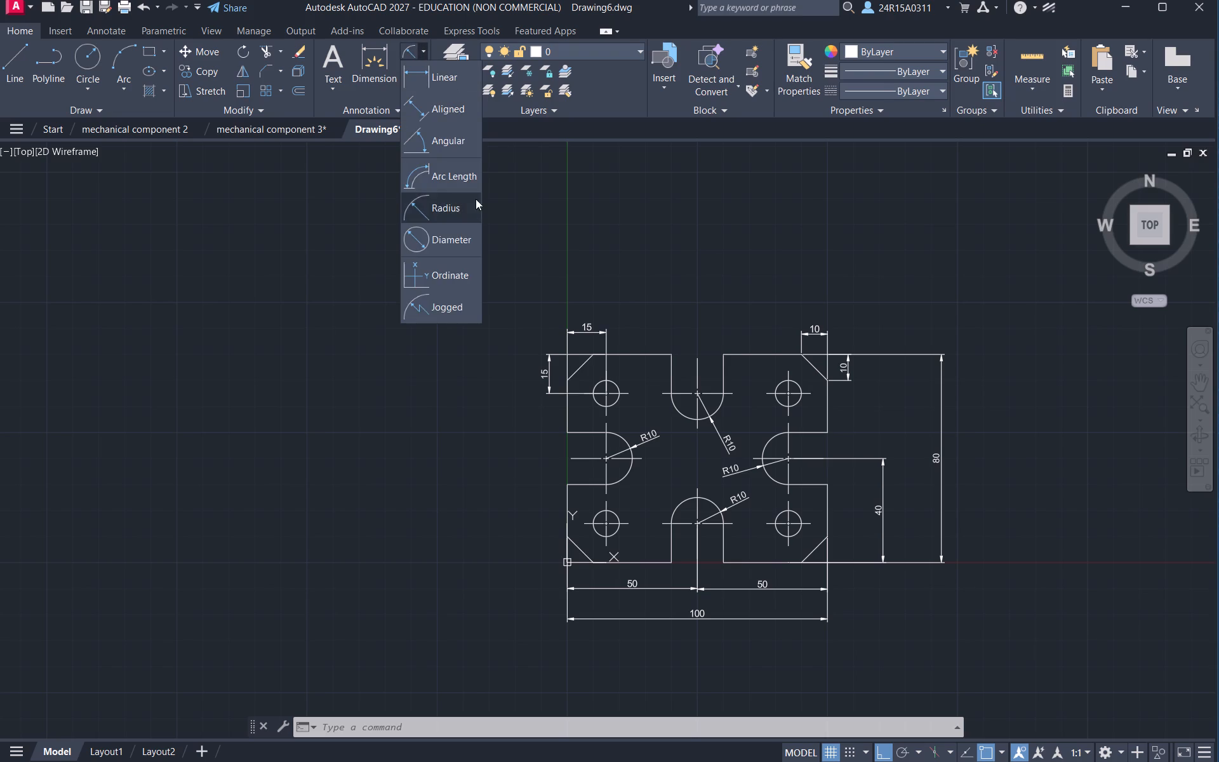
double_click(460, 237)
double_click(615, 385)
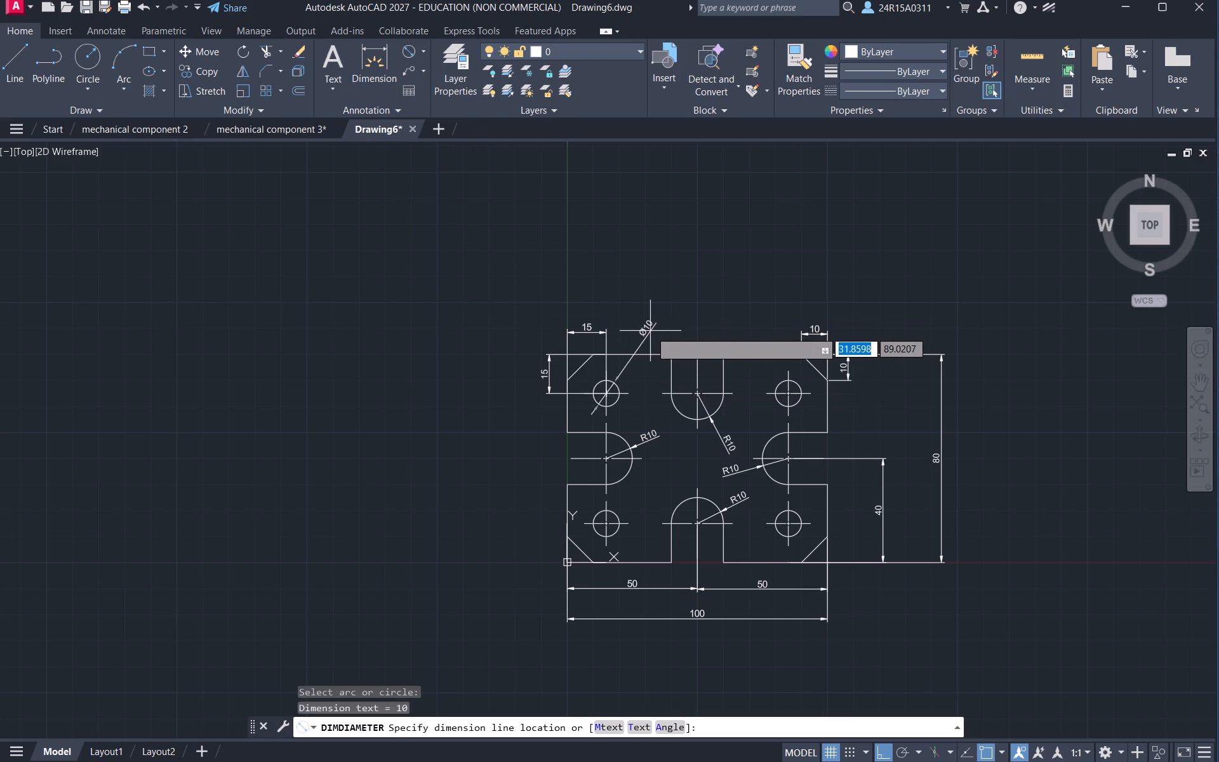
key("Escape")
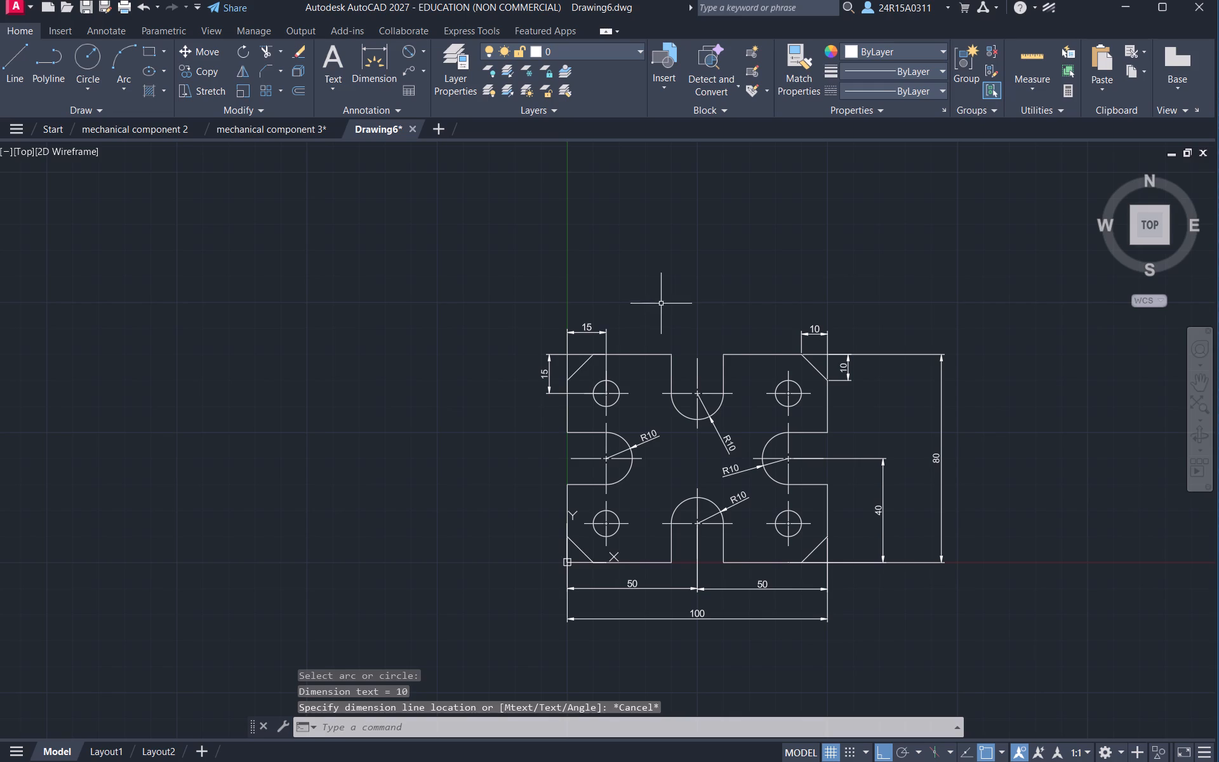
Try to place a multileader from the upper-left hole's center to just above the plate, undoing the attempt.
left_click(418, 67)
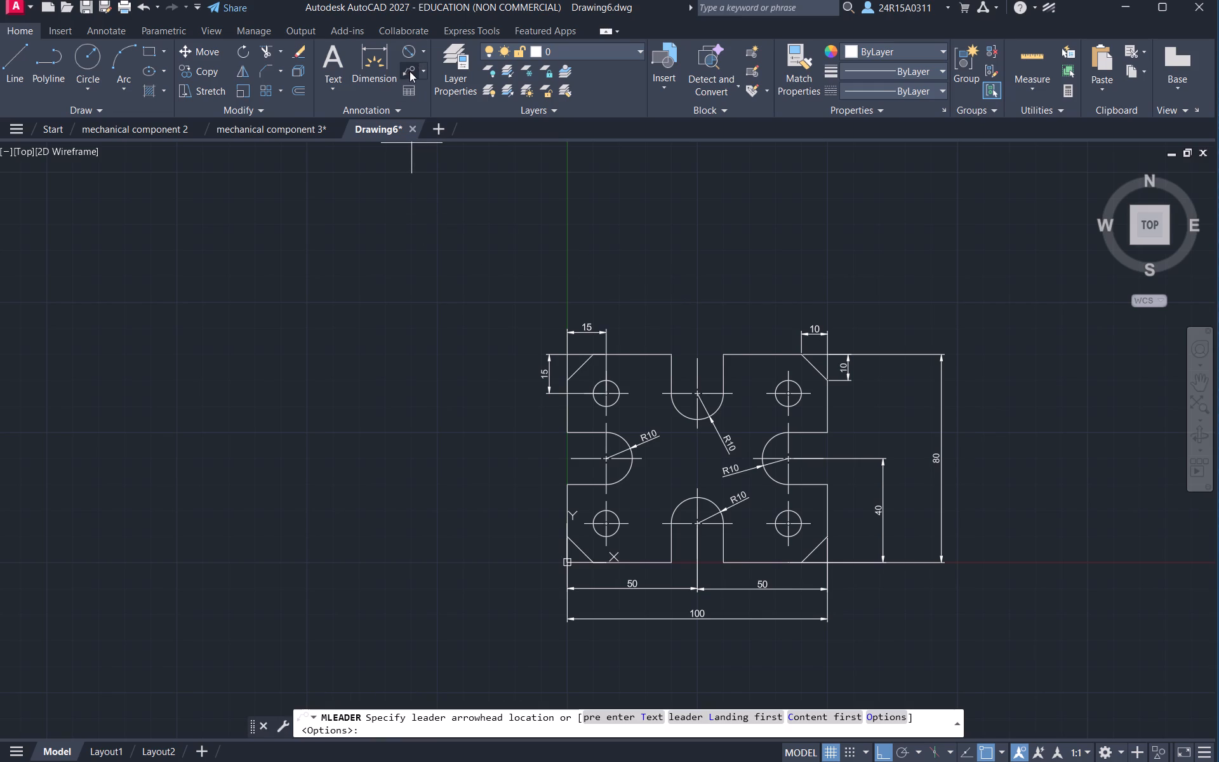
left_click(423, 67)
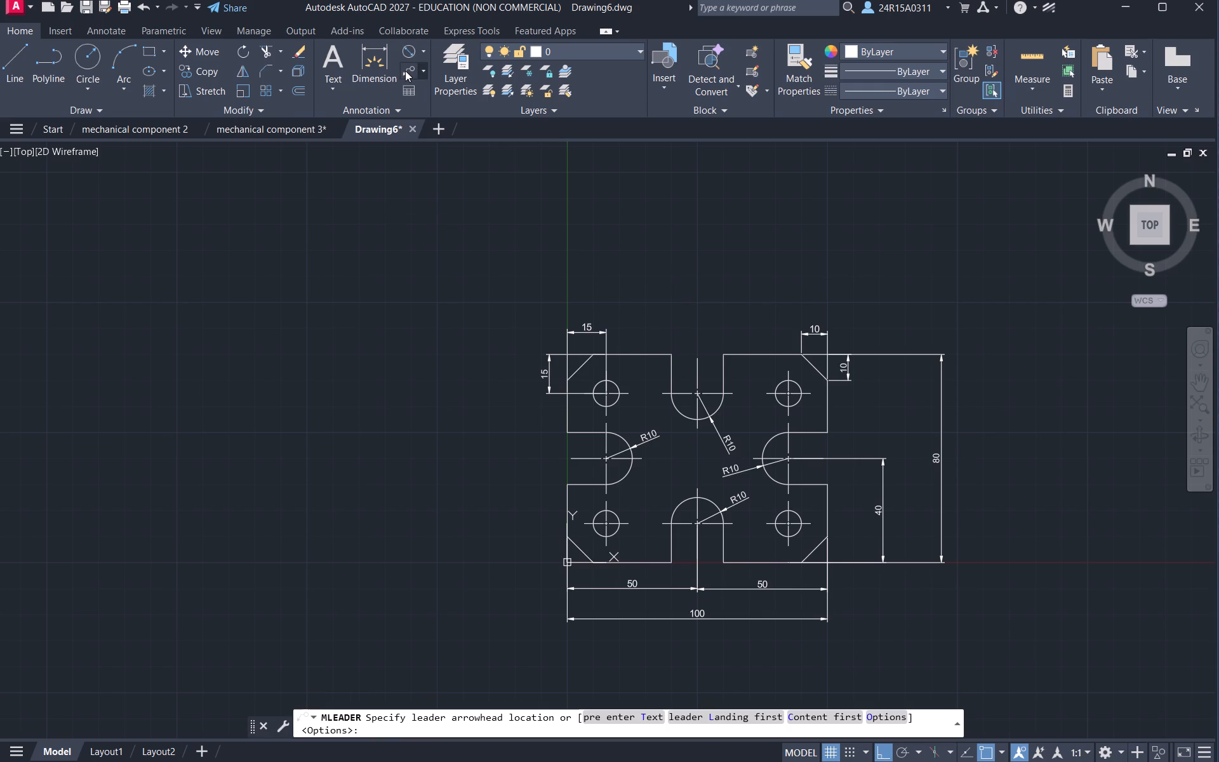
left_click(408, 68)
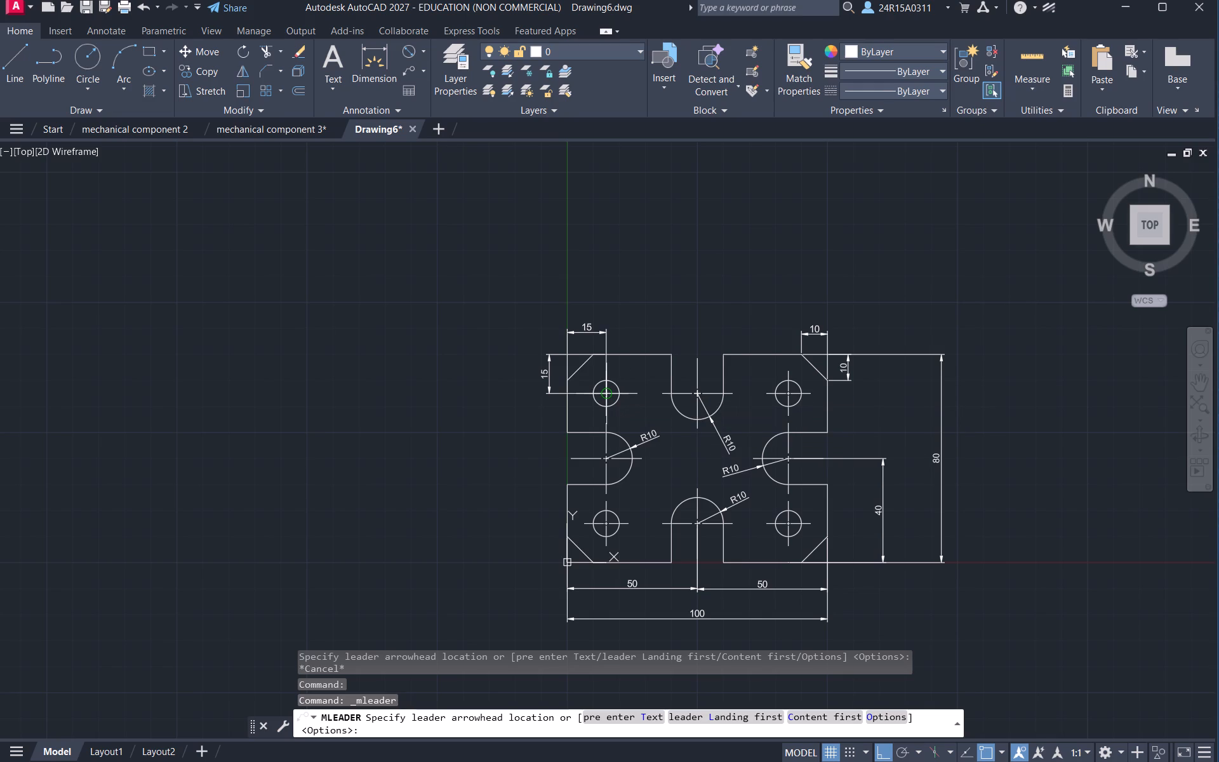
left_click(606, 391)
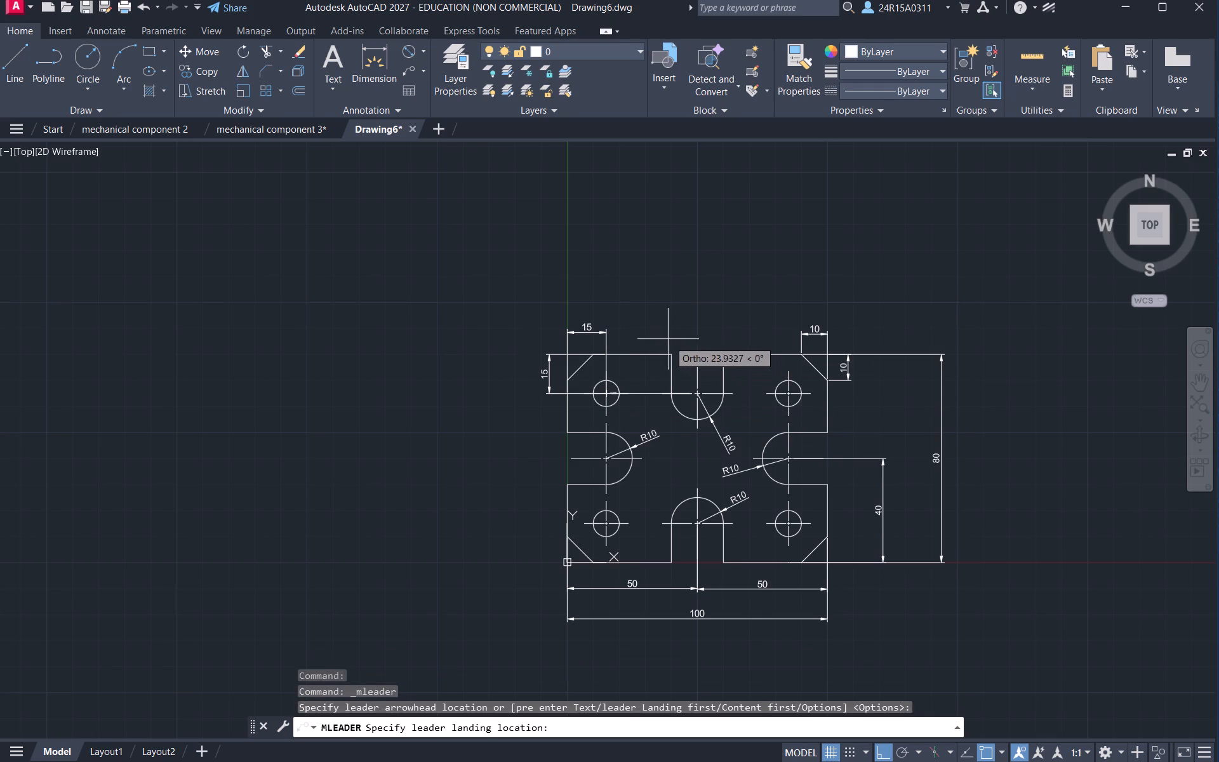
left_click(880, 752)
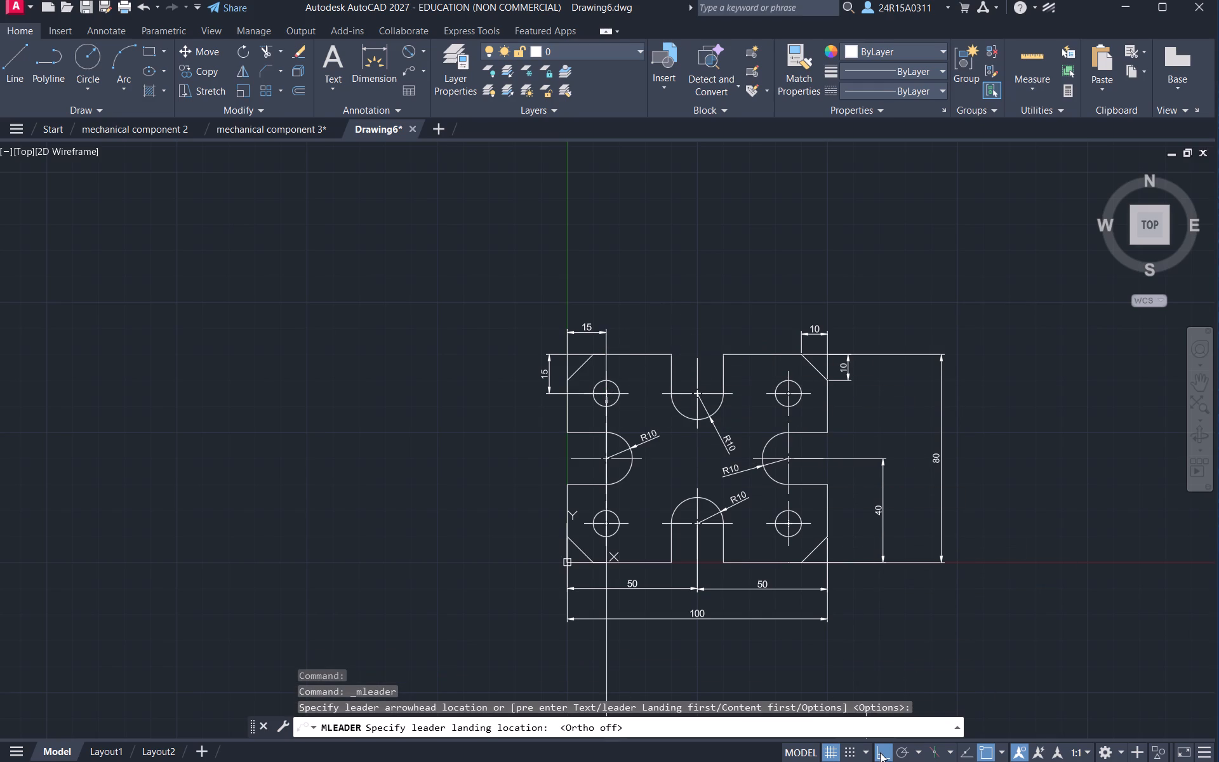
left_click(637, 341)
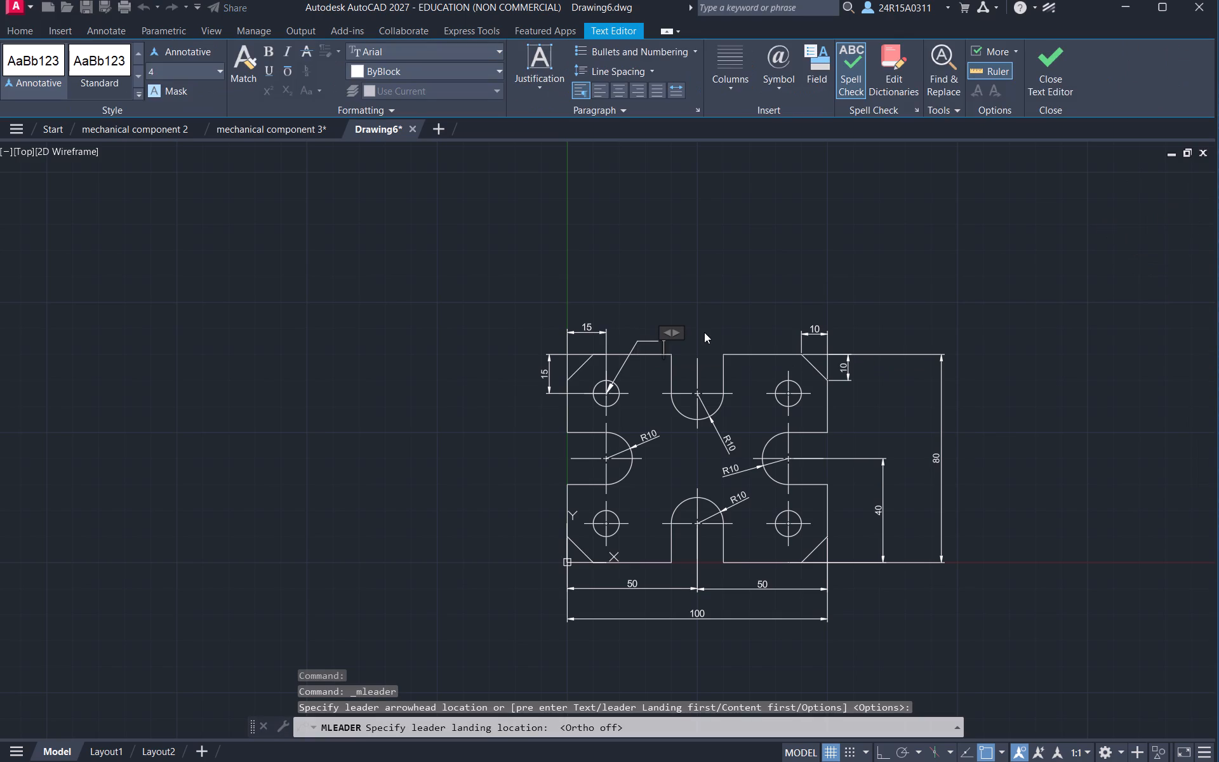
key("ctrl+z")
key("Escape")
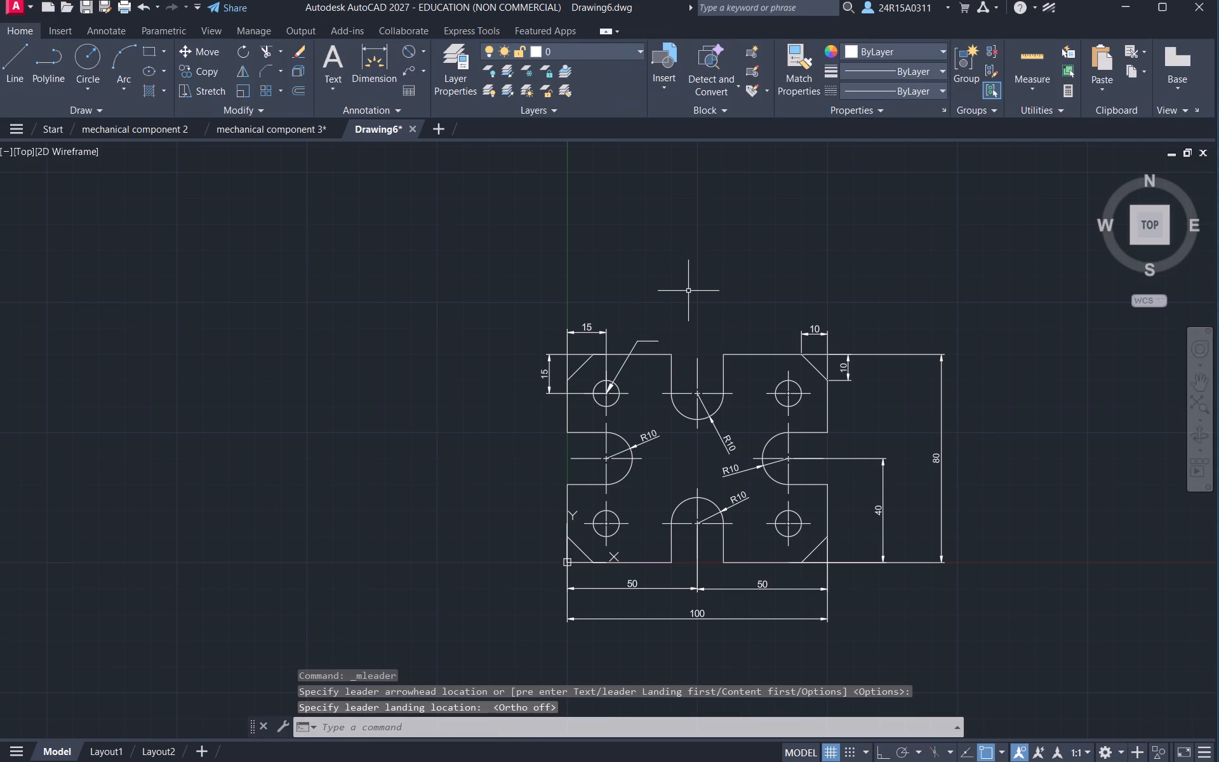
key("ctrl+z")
Add an angled multileader from the upper-left hole's center to above the plate with the note Ø10x4.
left_click(409, 67)
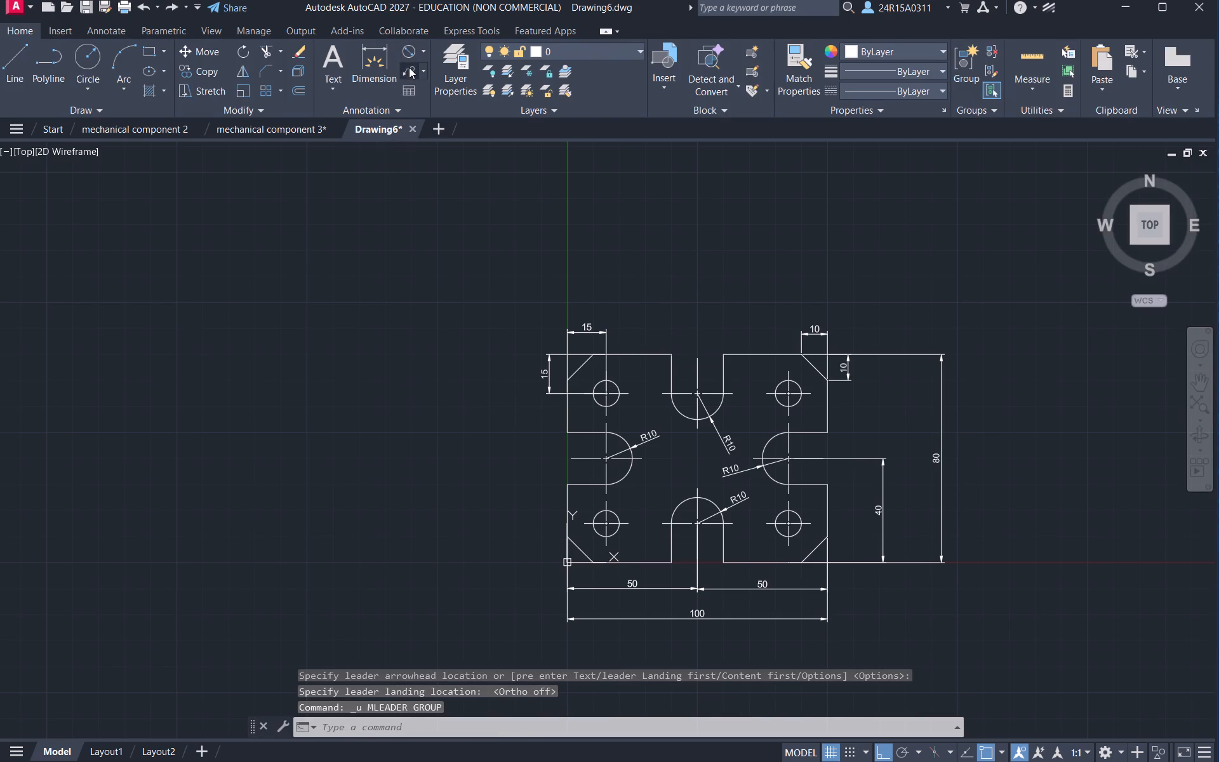
left_click(607, 394)
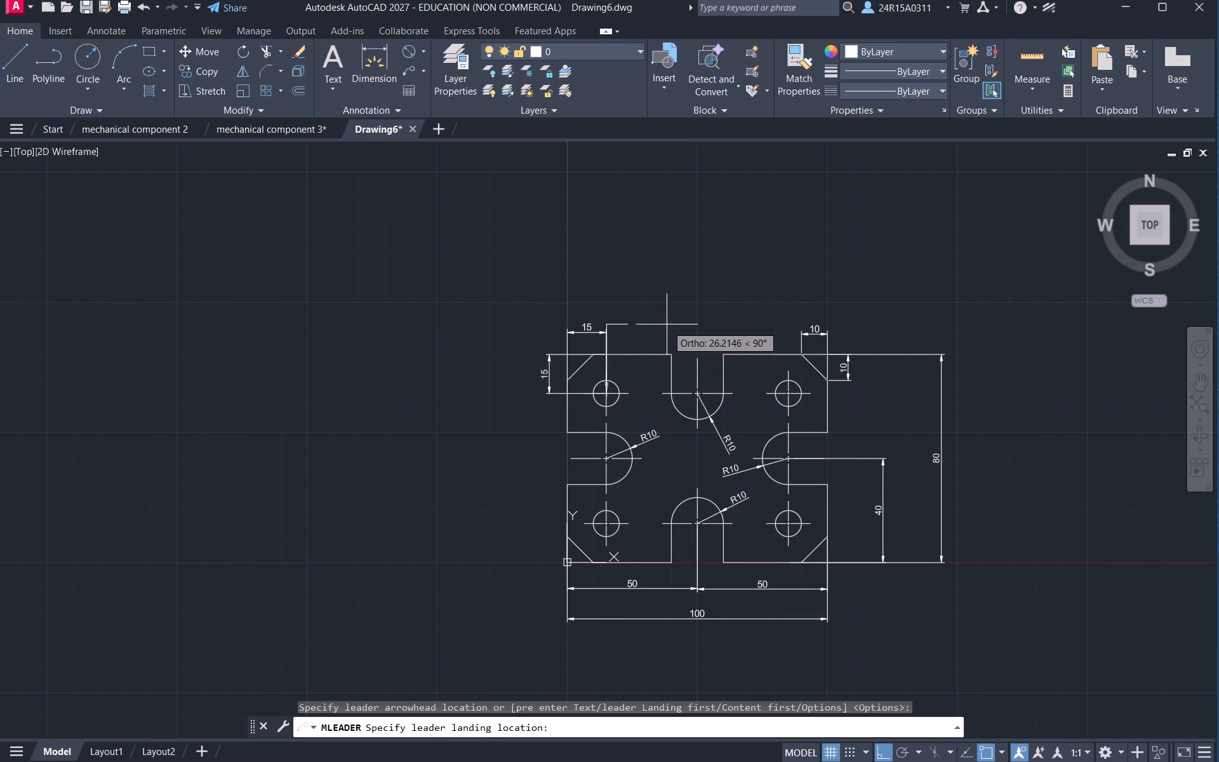
double_click(884, 748)
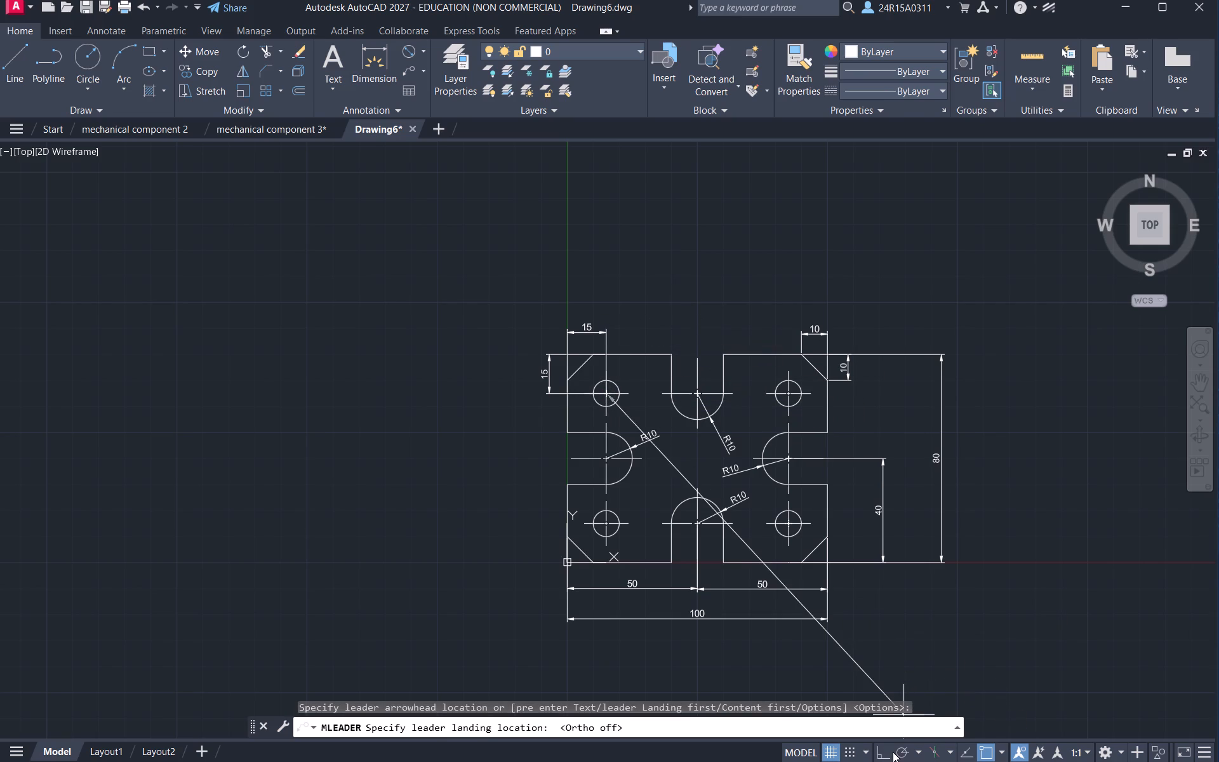
double_click(896, 752)
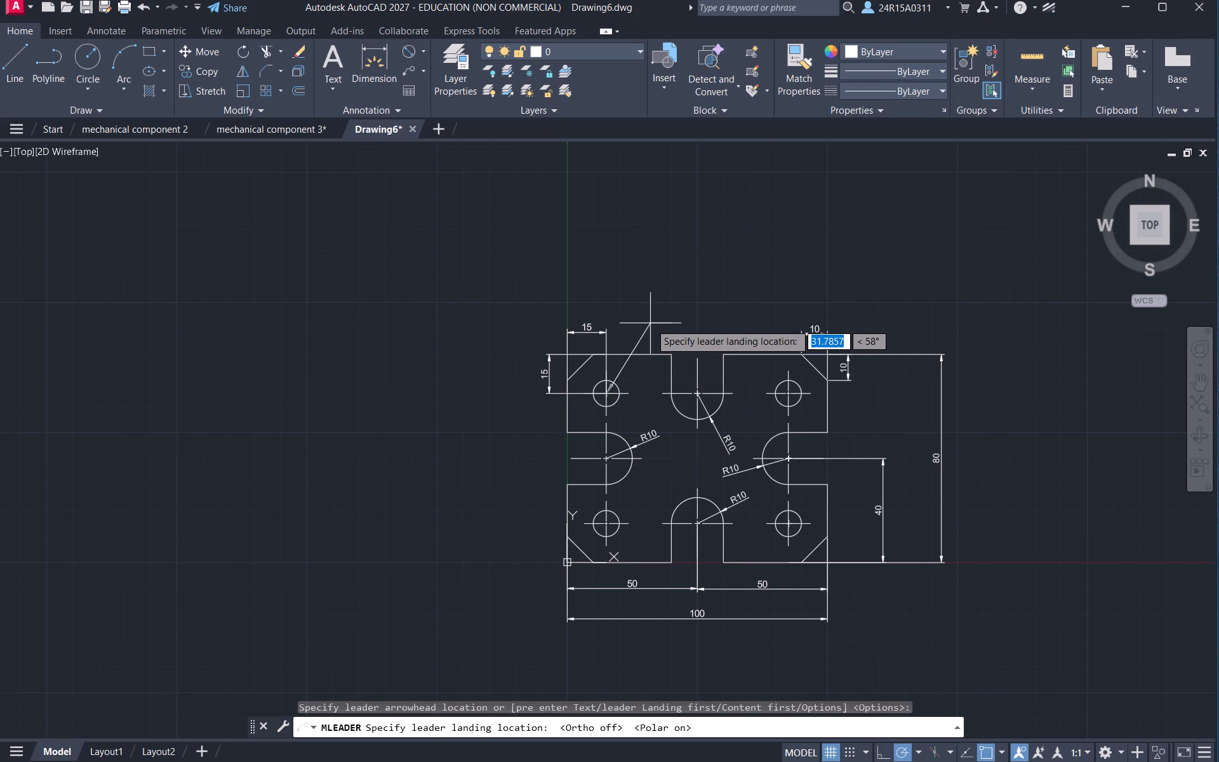
left_click(648, 322)
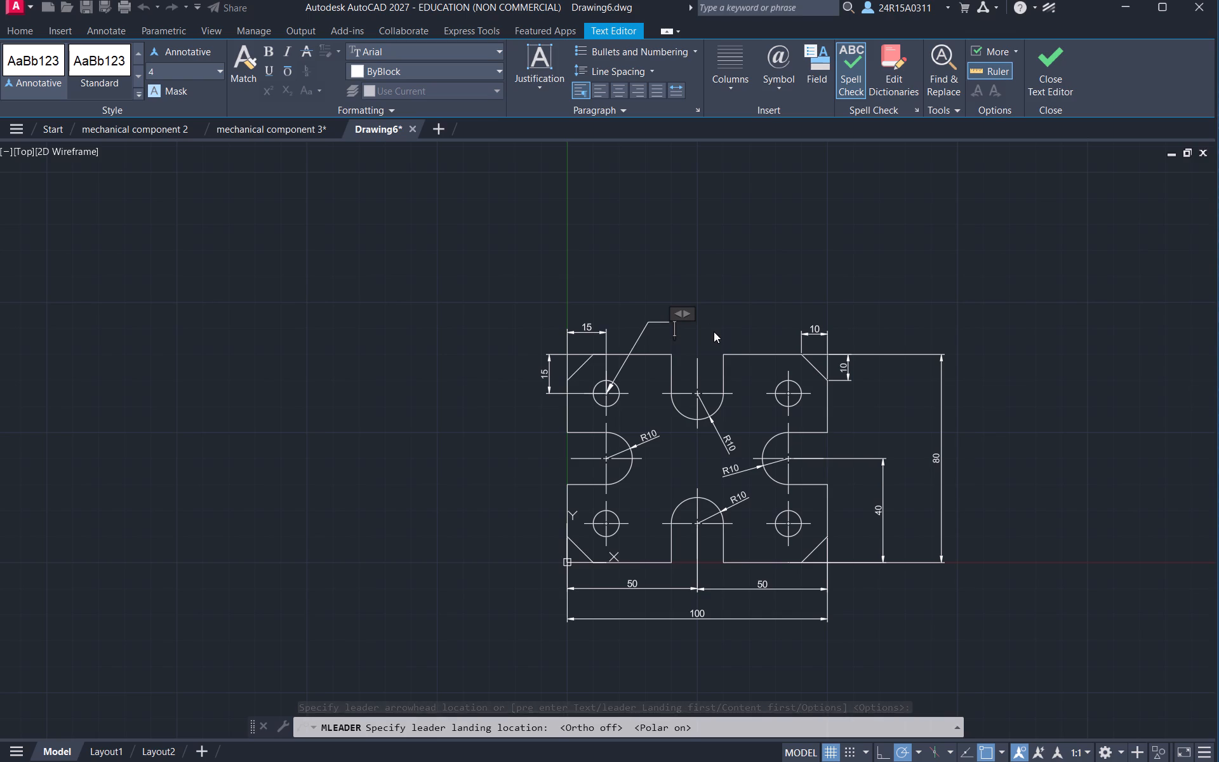
key("ctrl+5")
key("ctrl+5")
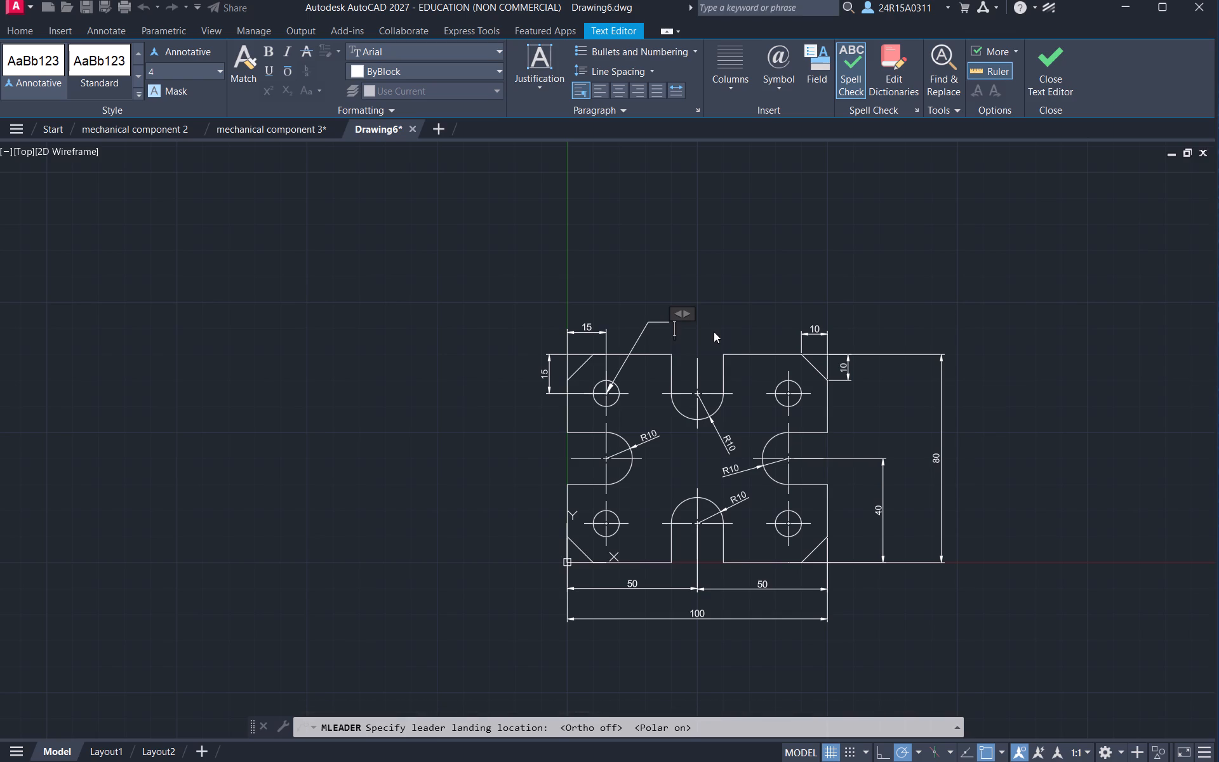
type("$$")
key("shift+BackSpace")
key("shift+BackSpace")
type("%%c")
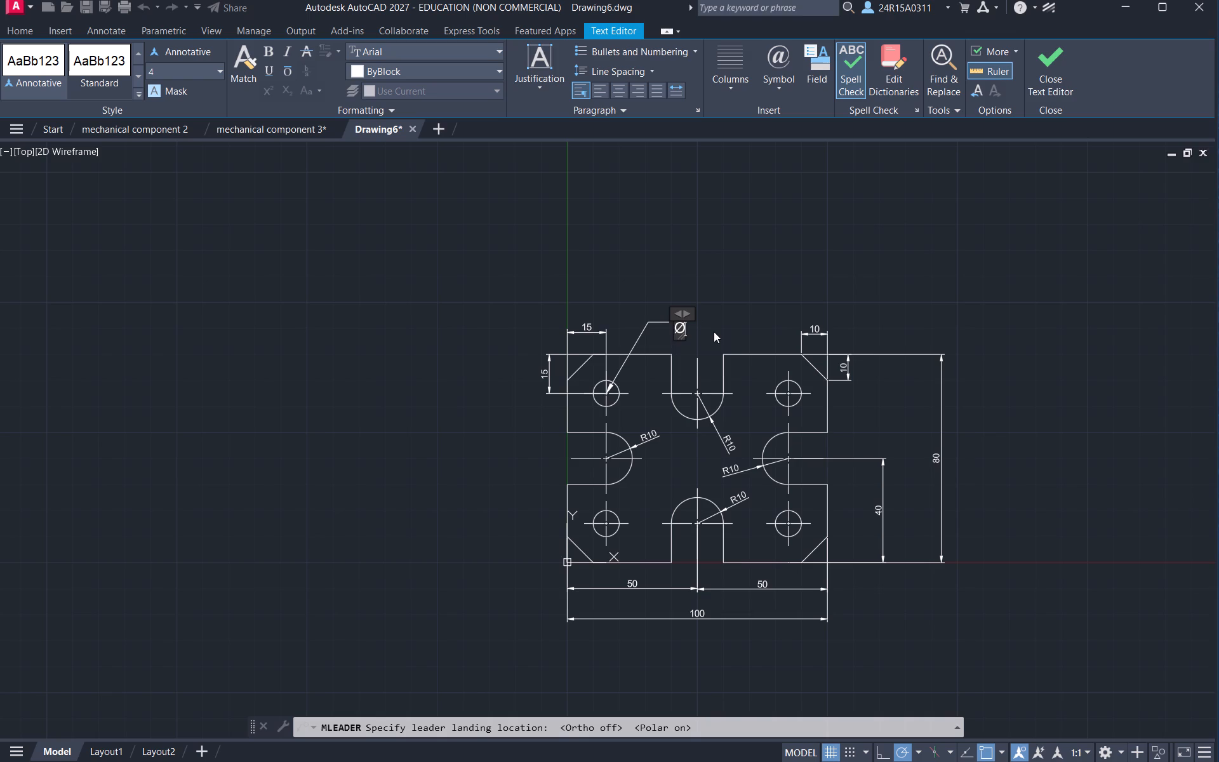
type("10")
key("x")
key("4")
left_click(1044, 69)
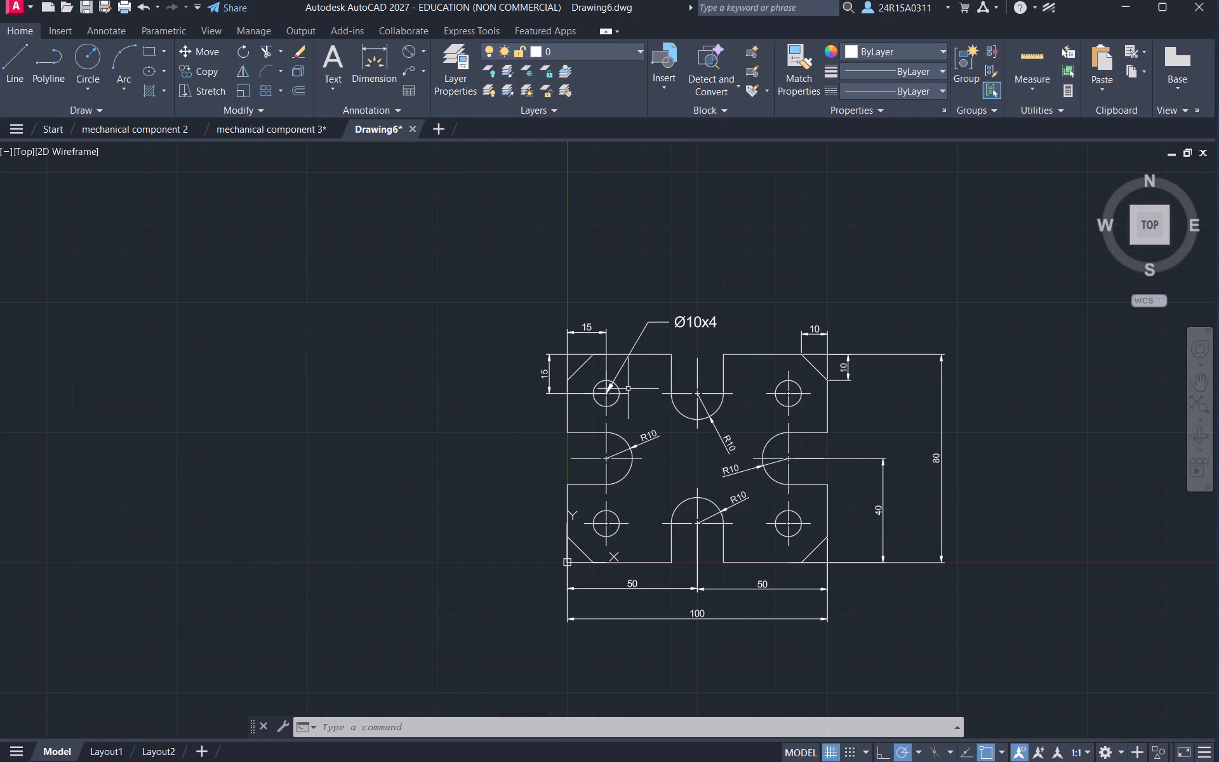
Examine the dimensioned plate from the top view, including the hole note and the dimensions around the upper-left corner.
scroll(759, 161, "down", 3)
scroll(825, 236, "up", 3)
scroll(825, 237, "down", 2)
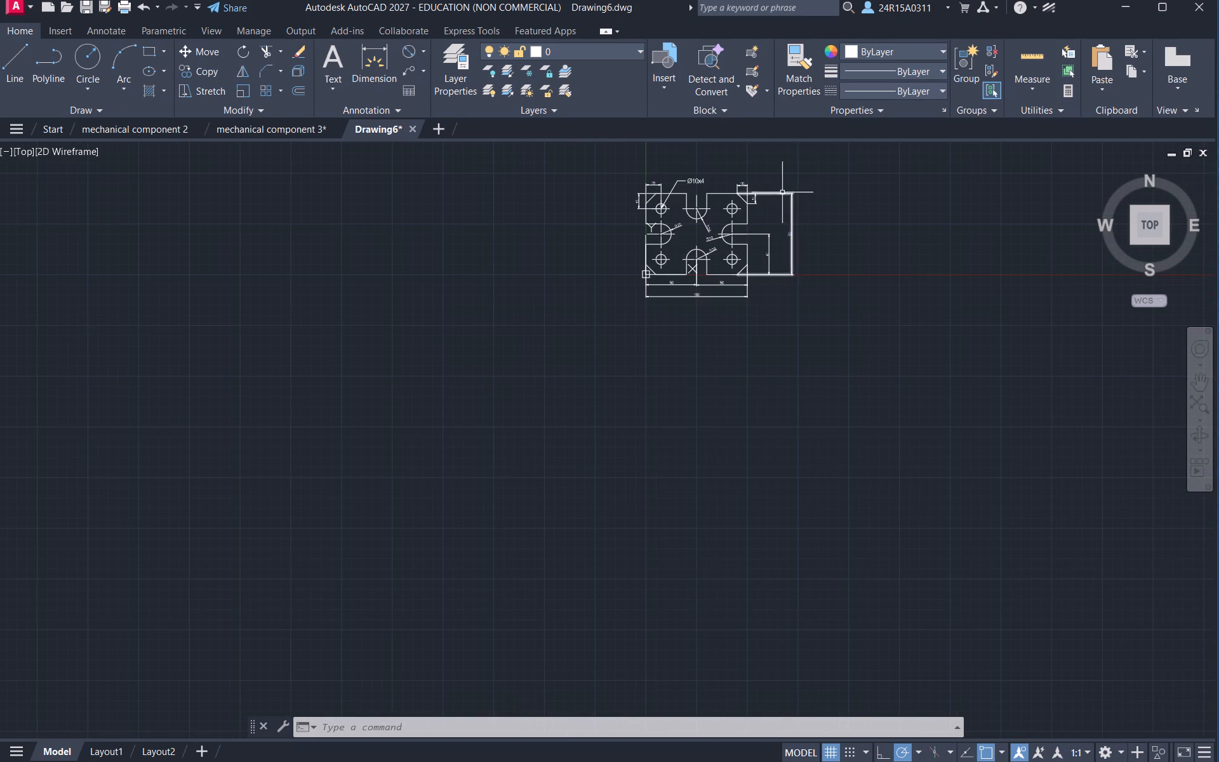
scroll(780, 185, "up", 4)
left_click(1151, 217)
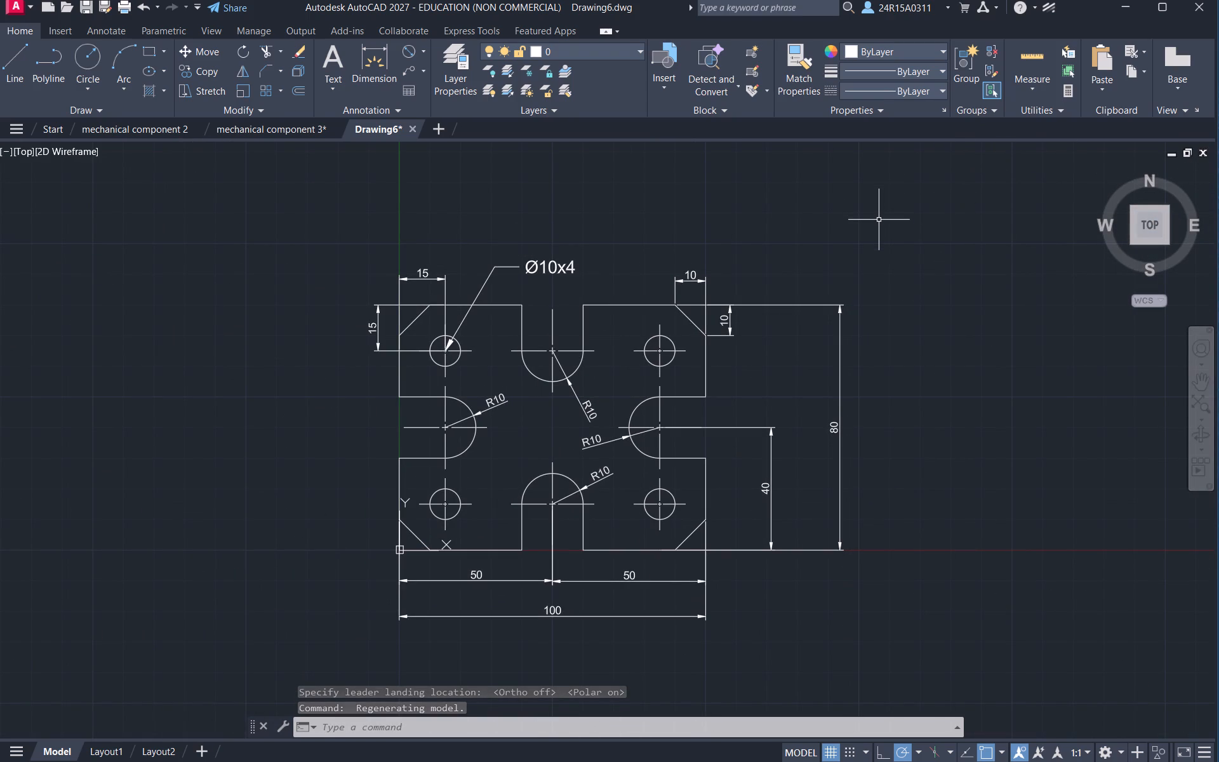
scroll(420, 313, "down", 2)
scroll(418, 312, "up", 6)
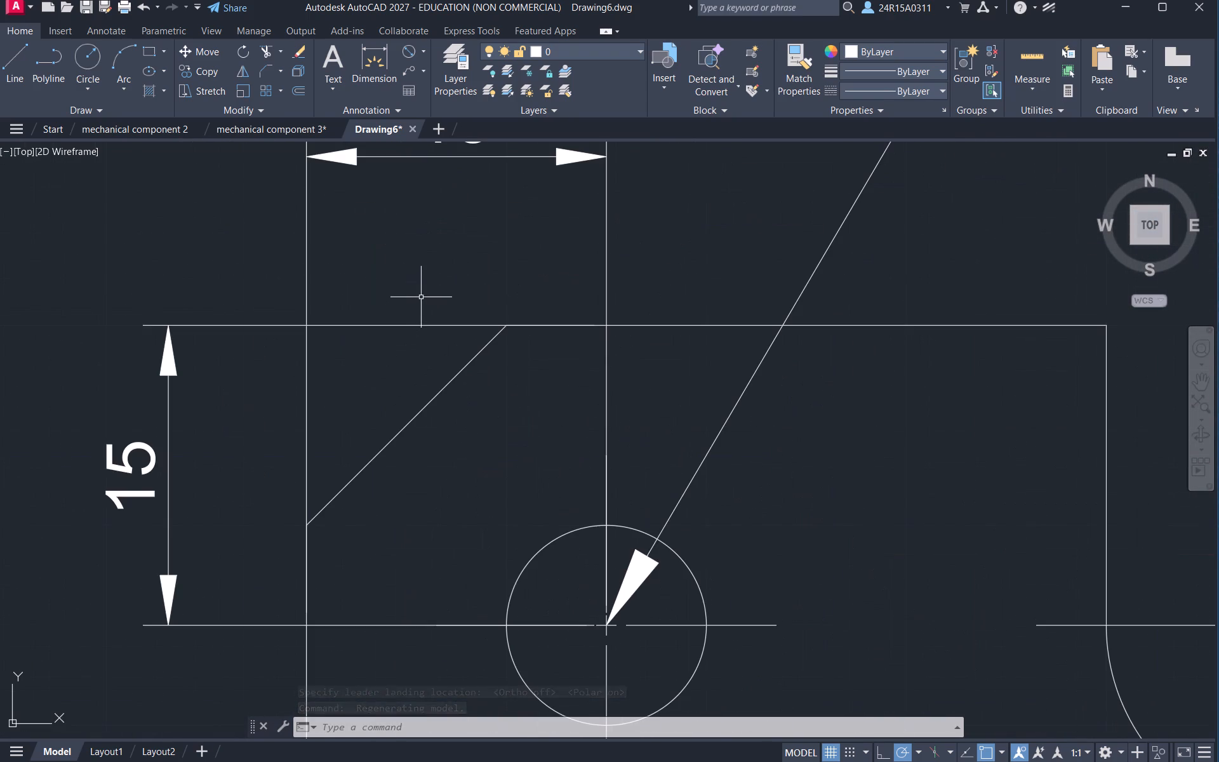
scroll(459, 306, "down", 2)
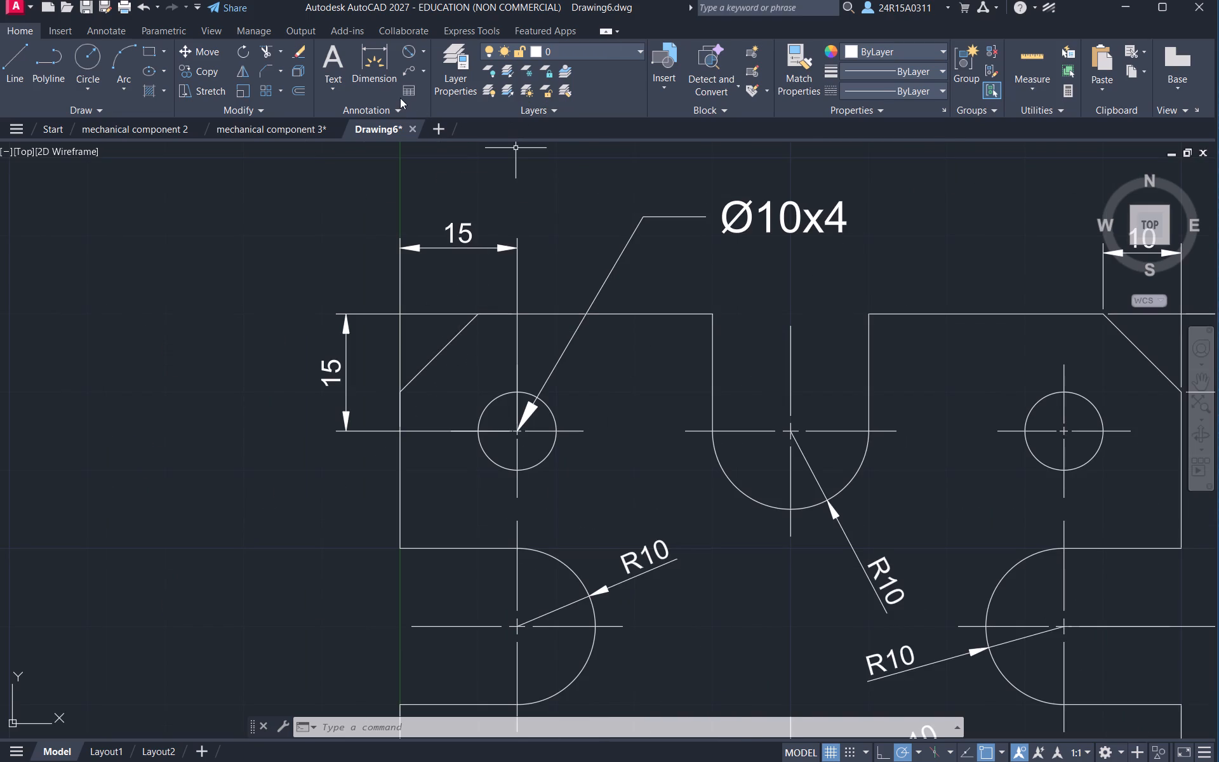
Open the ISO-25 dimension style for modification and set its extension beyond the dimension lines to 1.2505.
left_click(398, 107)
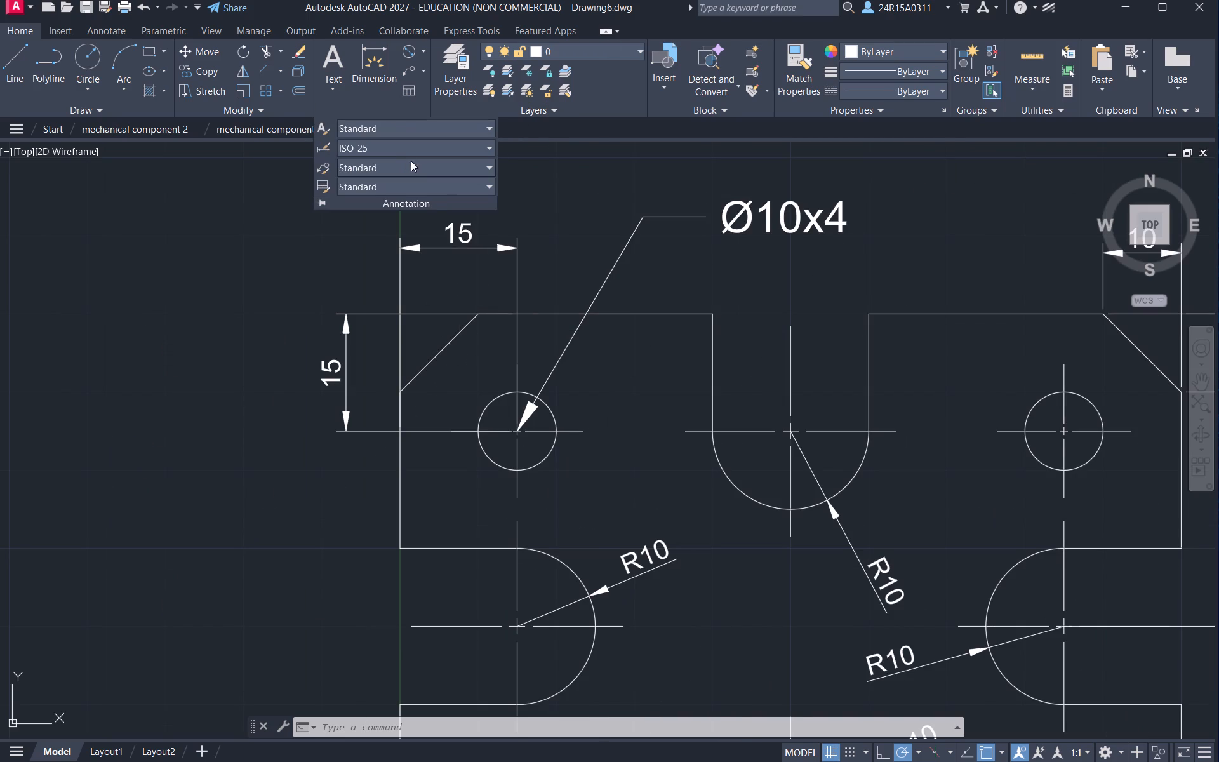
left_click(489, 150)
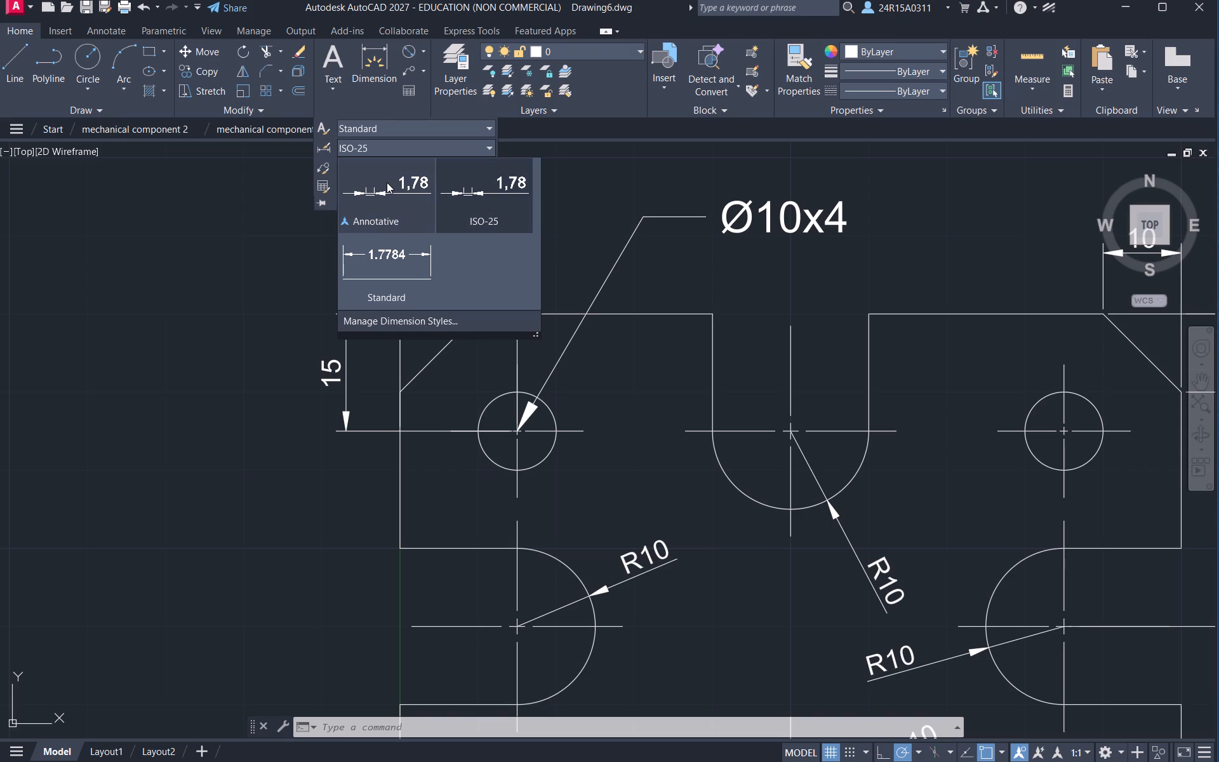
double_click(407, 315)
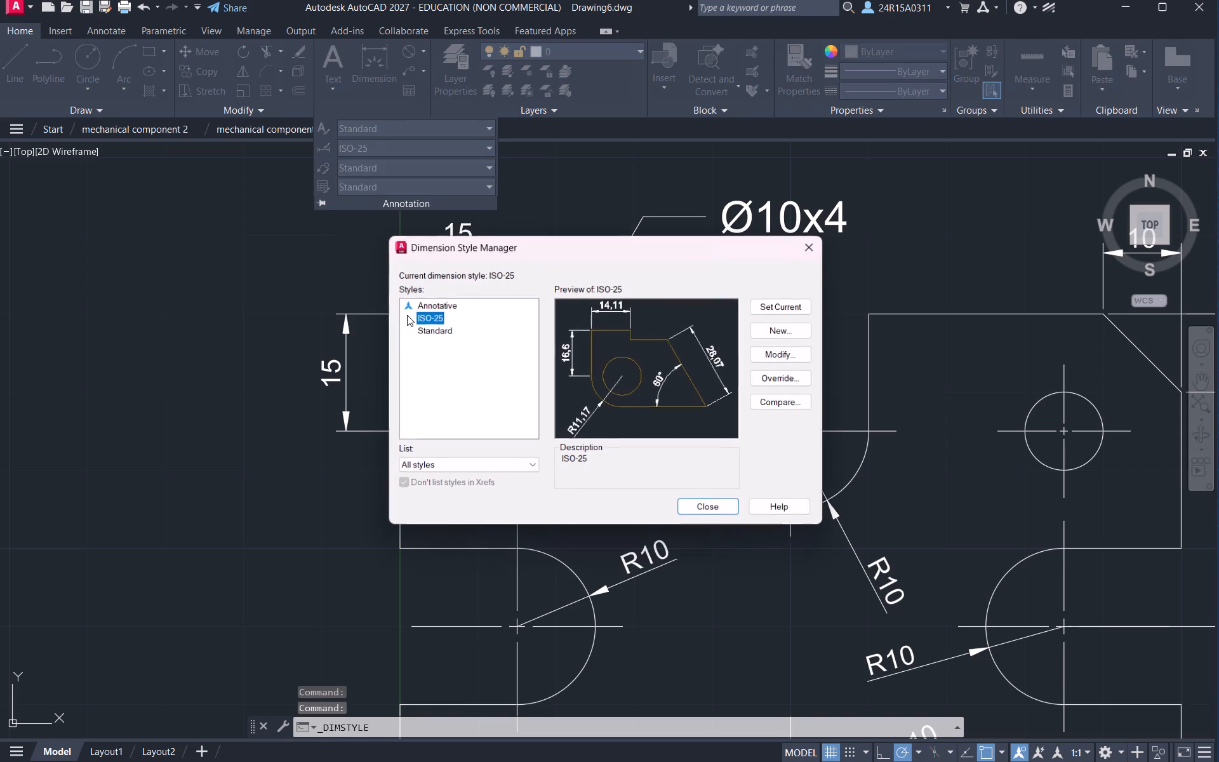
left_click(780, 359)
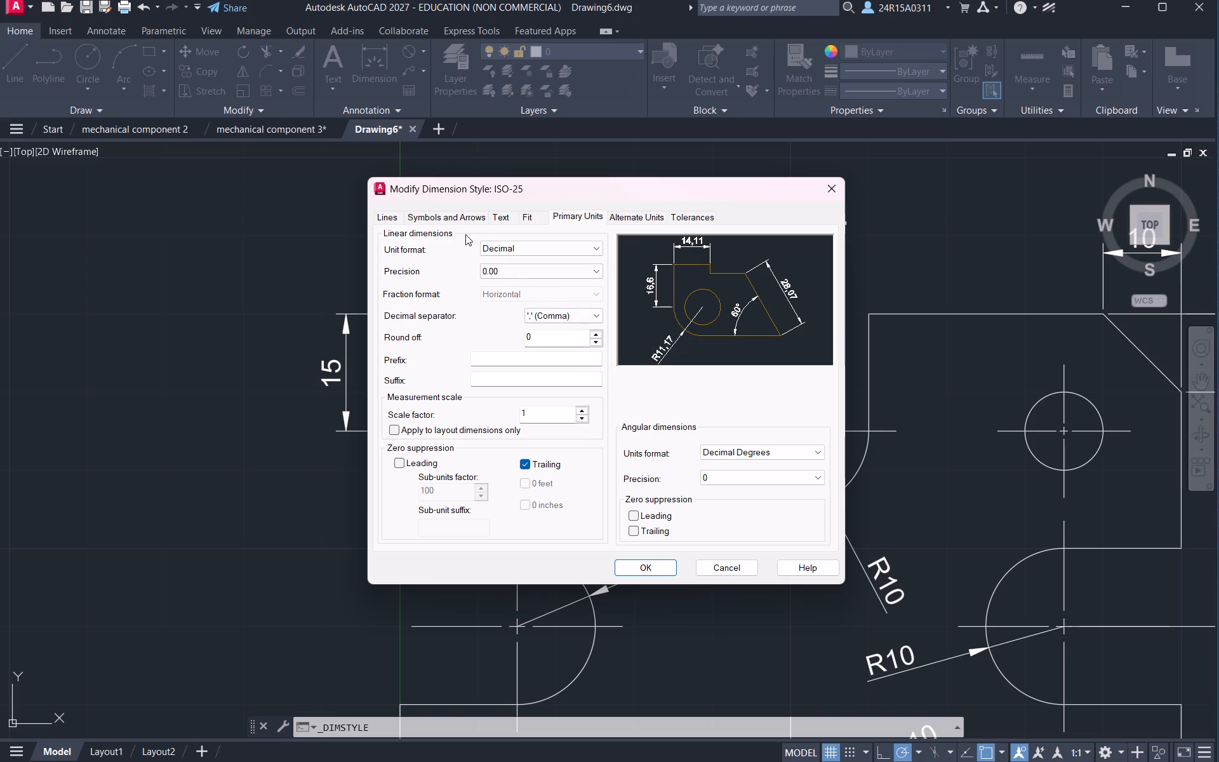
left_click(388, 220)
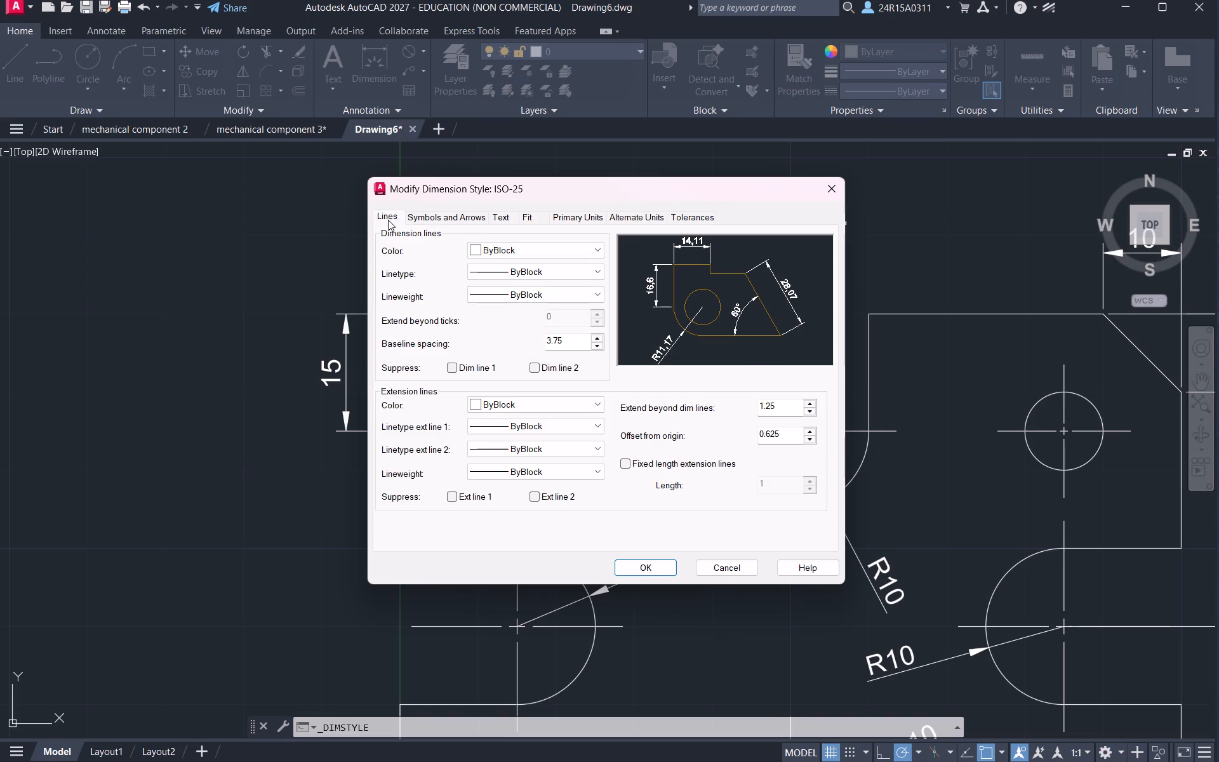
left_click(598, 315)
left_click(598, 315)
left_click(598, 321)
double_click(811, 401)
left_click(811, 408)
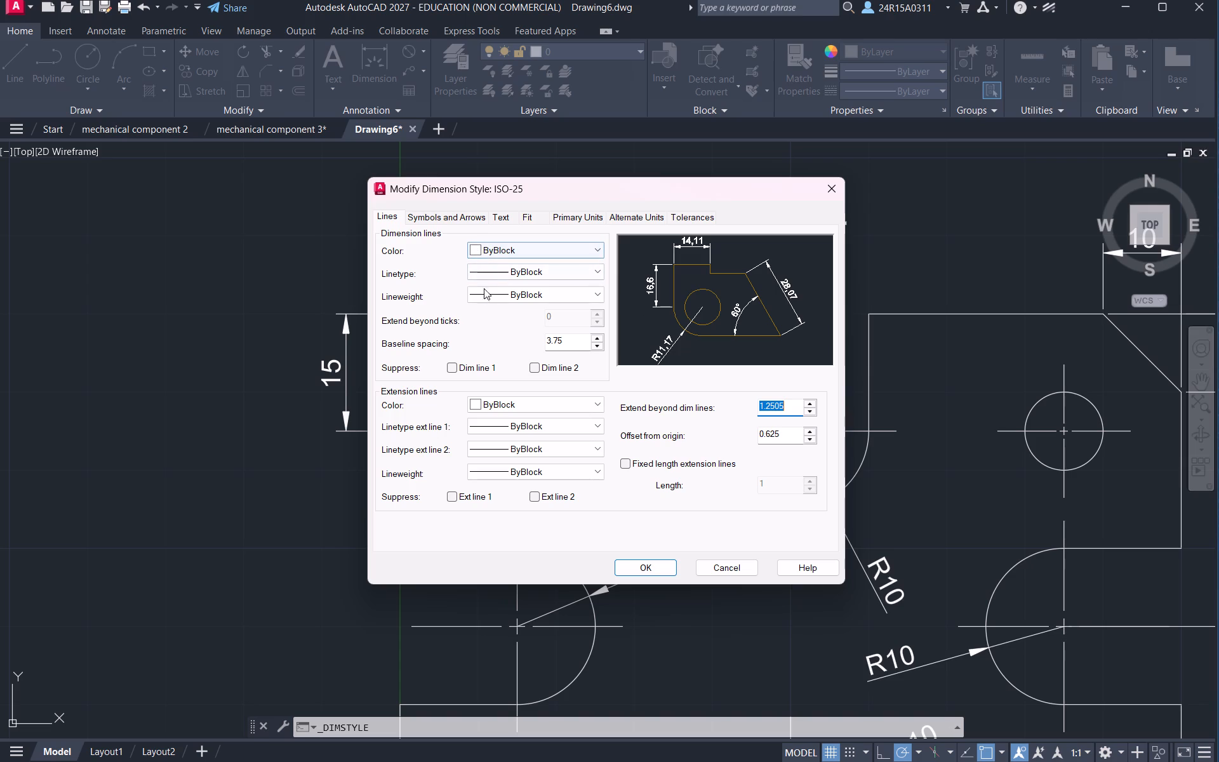
Set the ISO-25 baseline spacing to 5 and apply the dimension style changes.
left_click(601, 347)
key("equal")
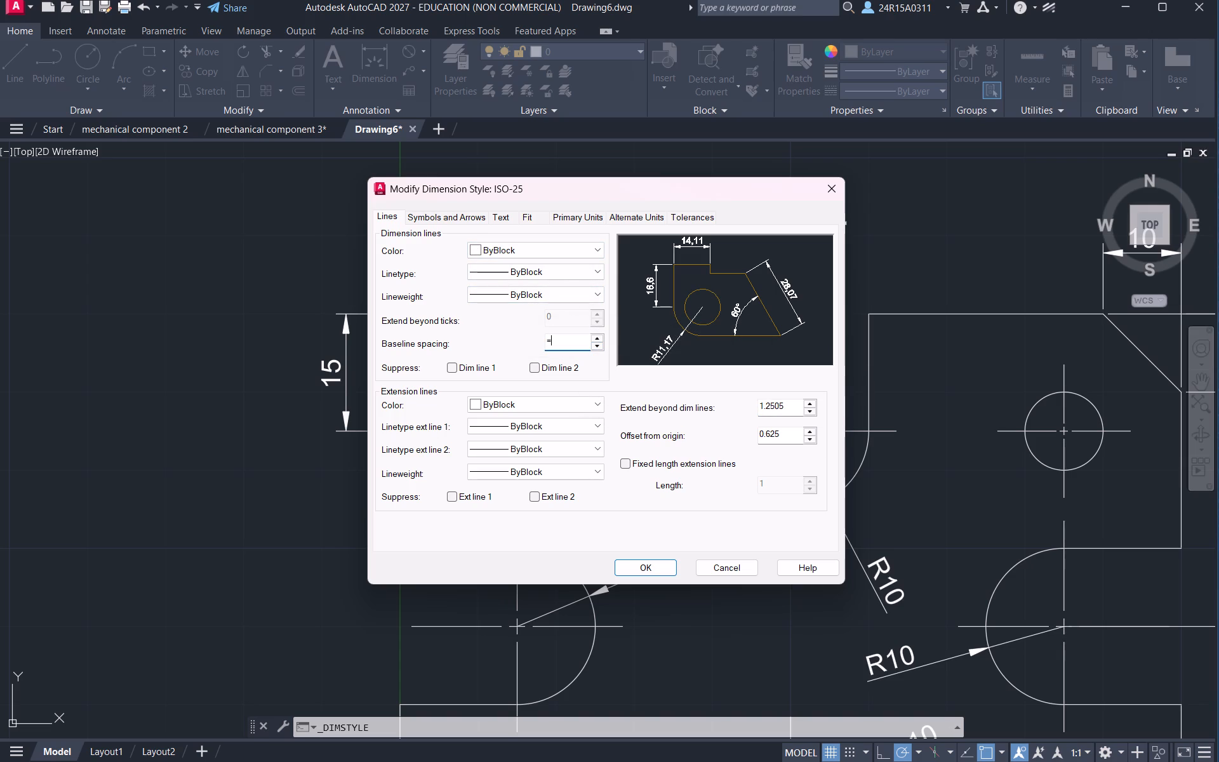
key("BackSpace")
key("2")
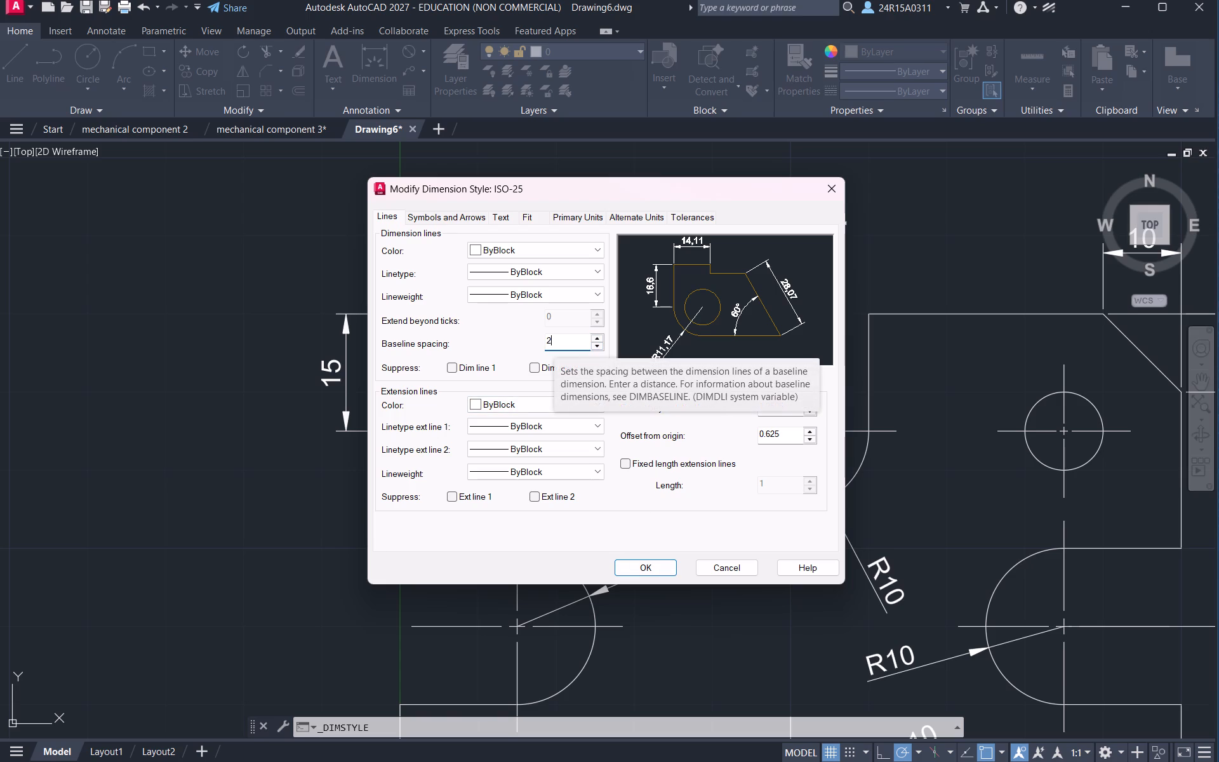
key("BackSpace")
key("5")
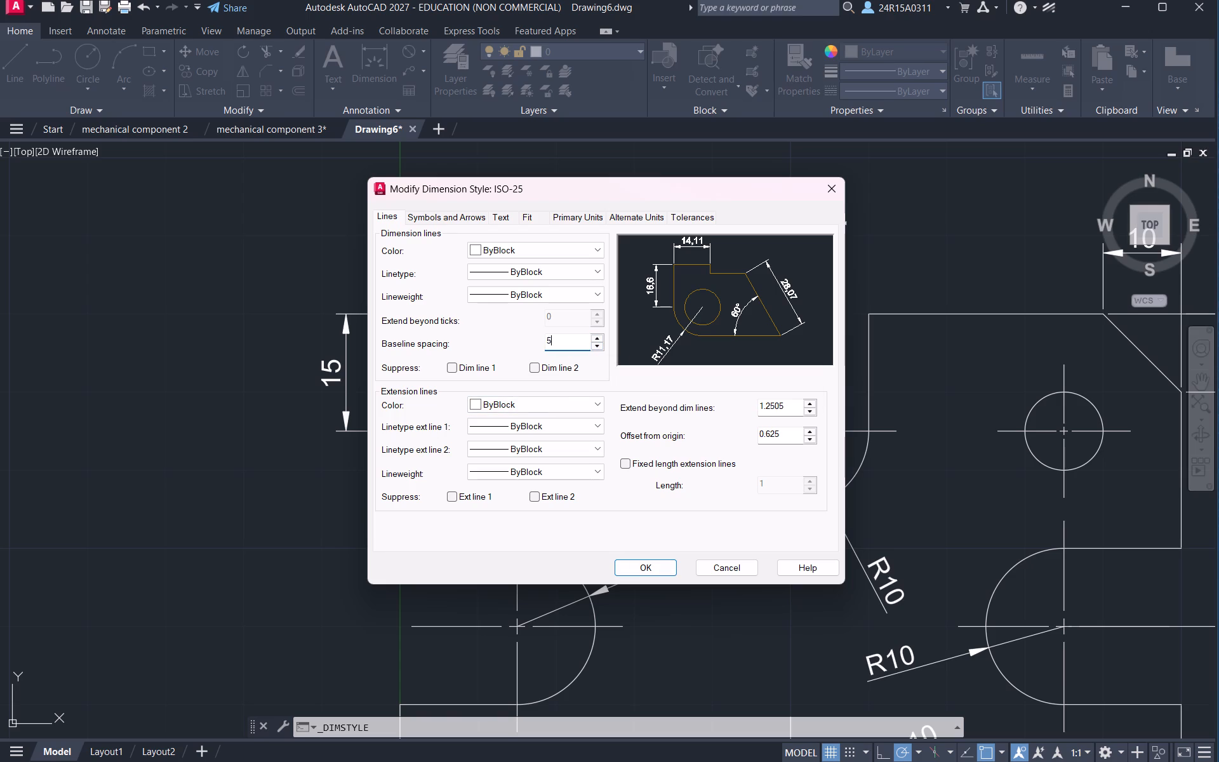
left_click(644, 570)
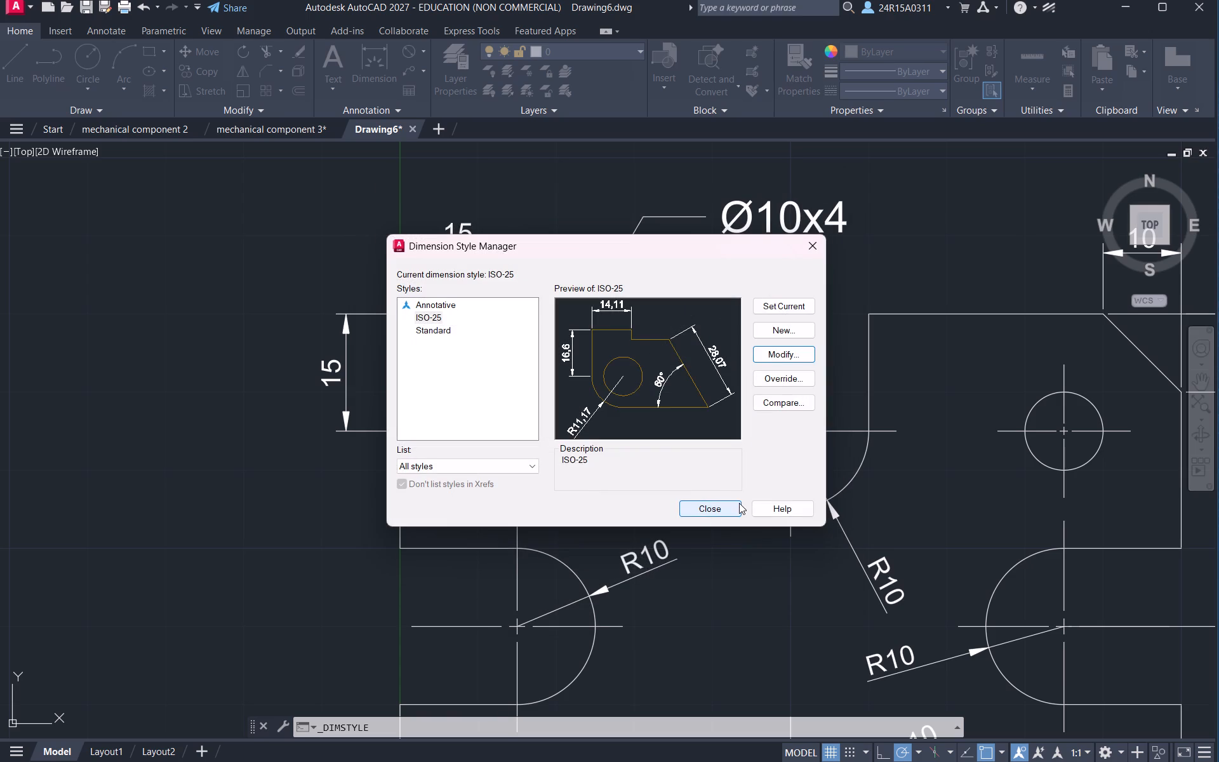
left_click(723, 510)
left_click(262, 258)
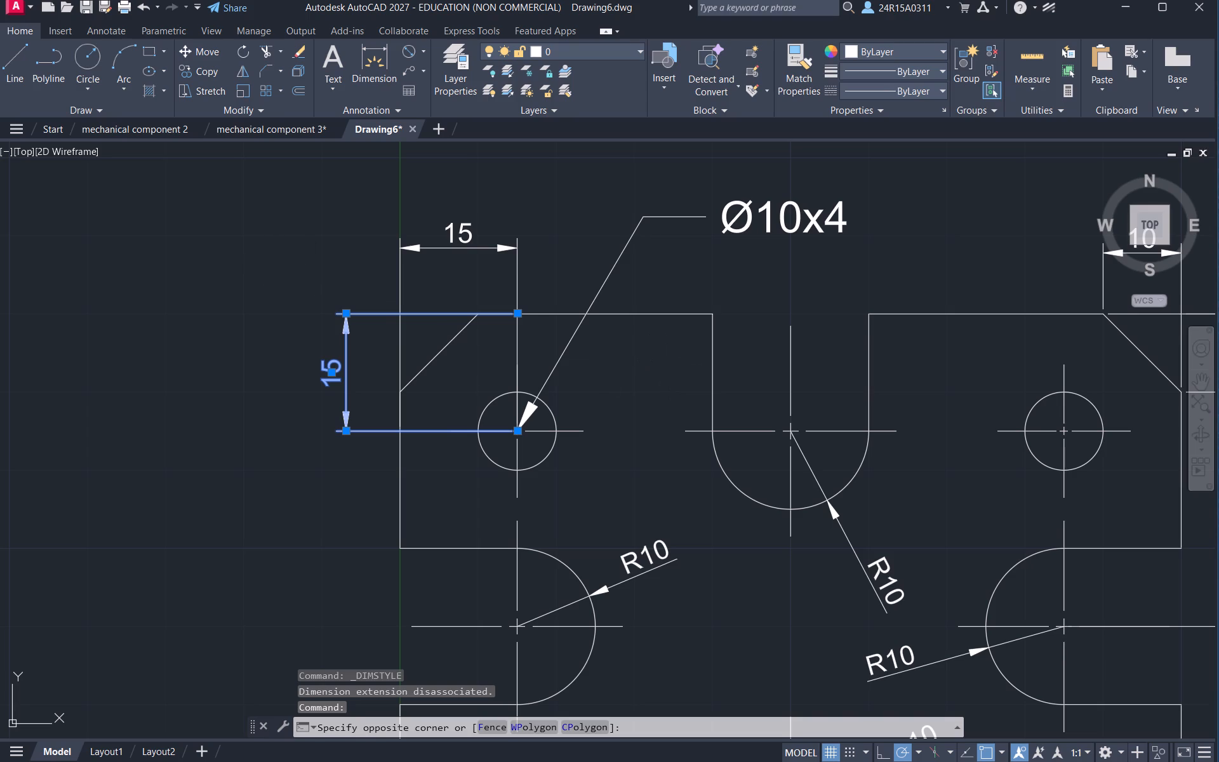
key("Escape")
key("Escape")
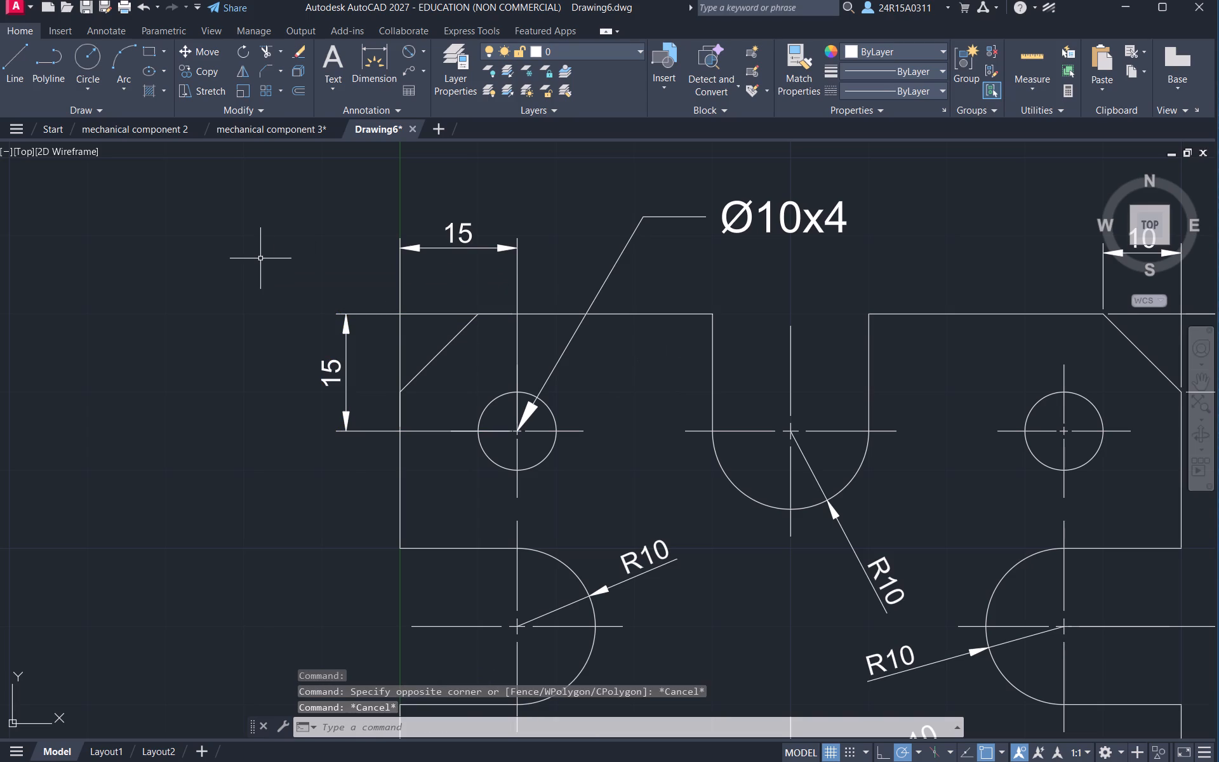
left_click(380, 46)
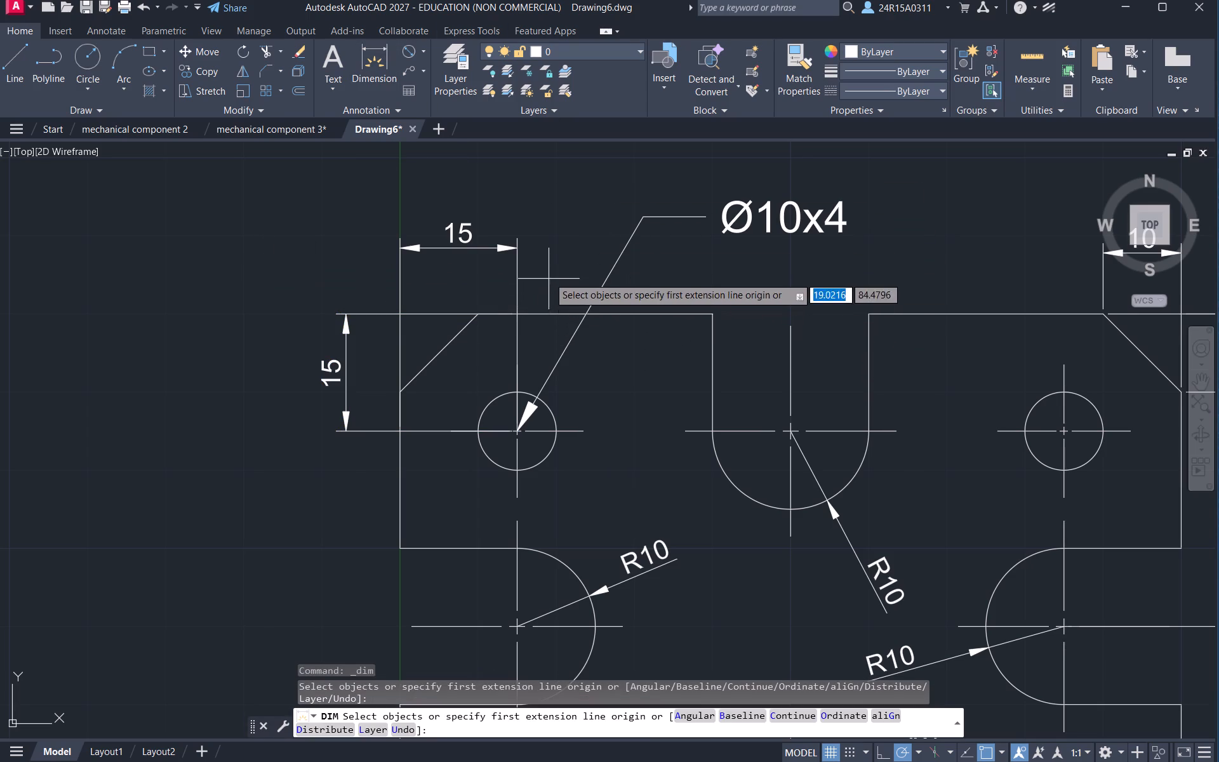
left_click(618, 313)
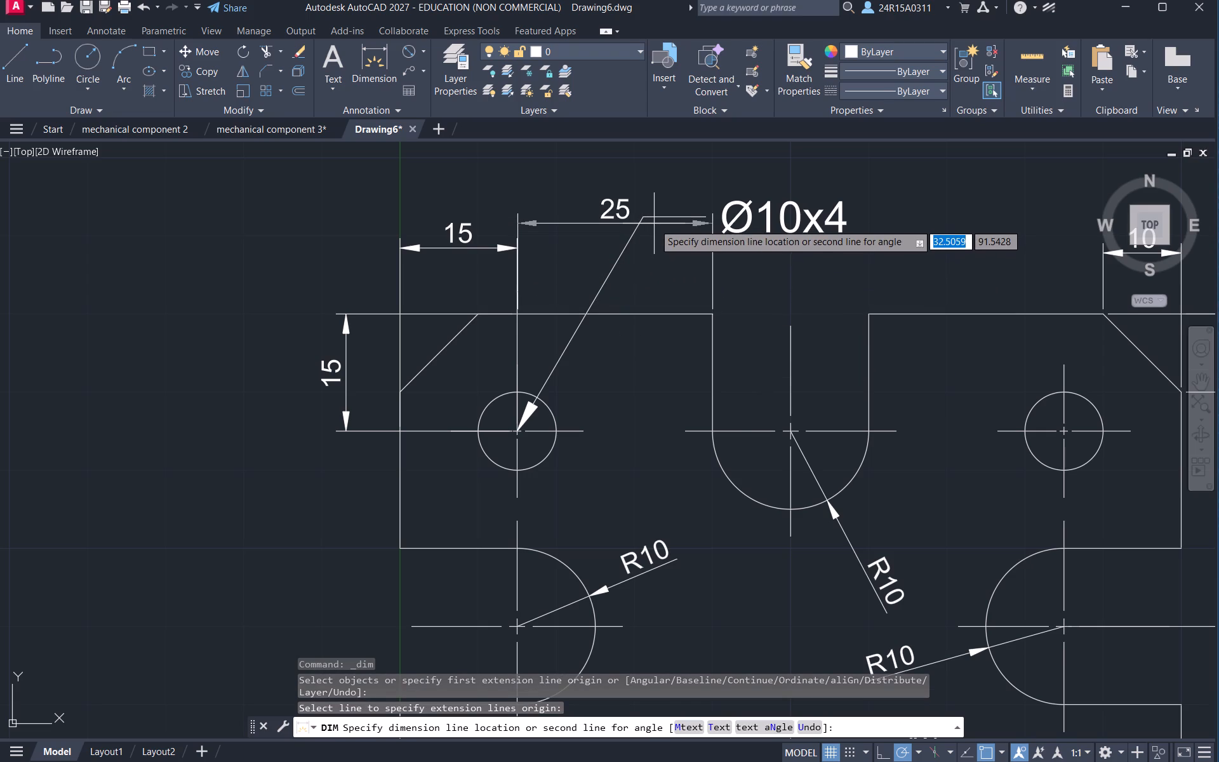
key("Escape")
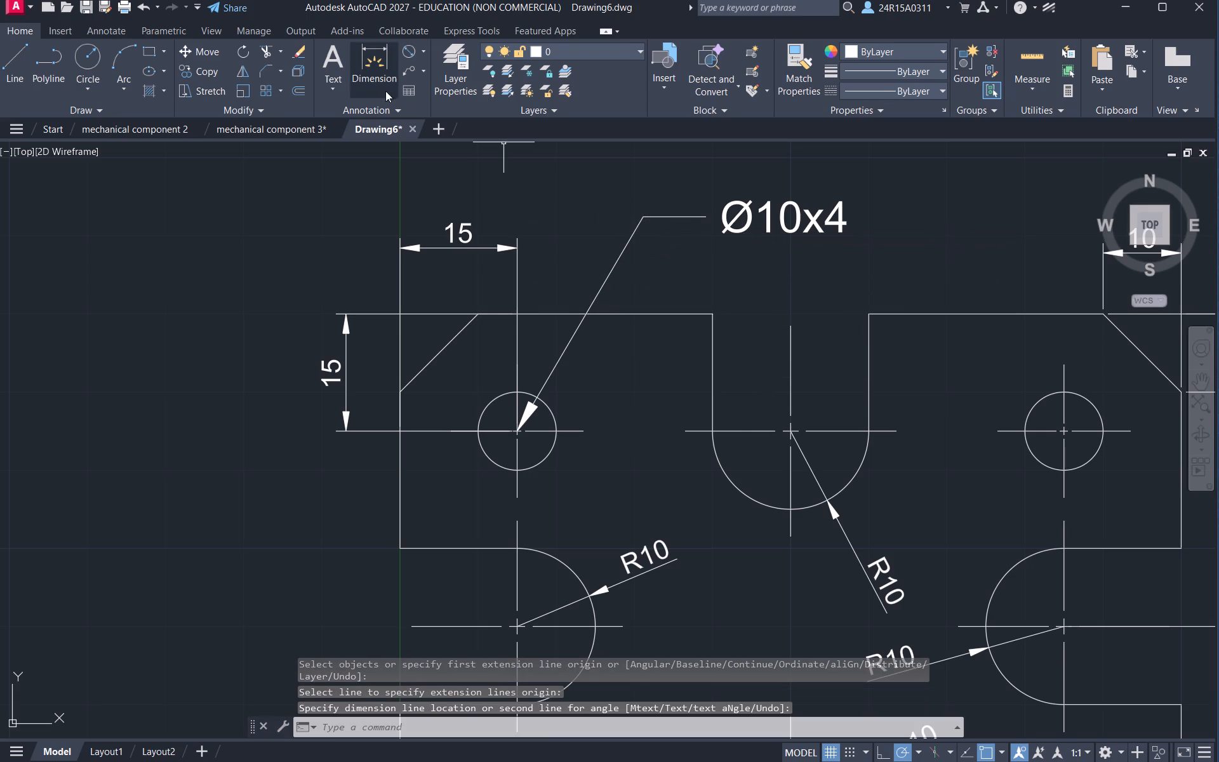
Modify the ISO-25 dimension style again, setting its baseline spacing to 8, and apply the change.
left_click(381, 104)
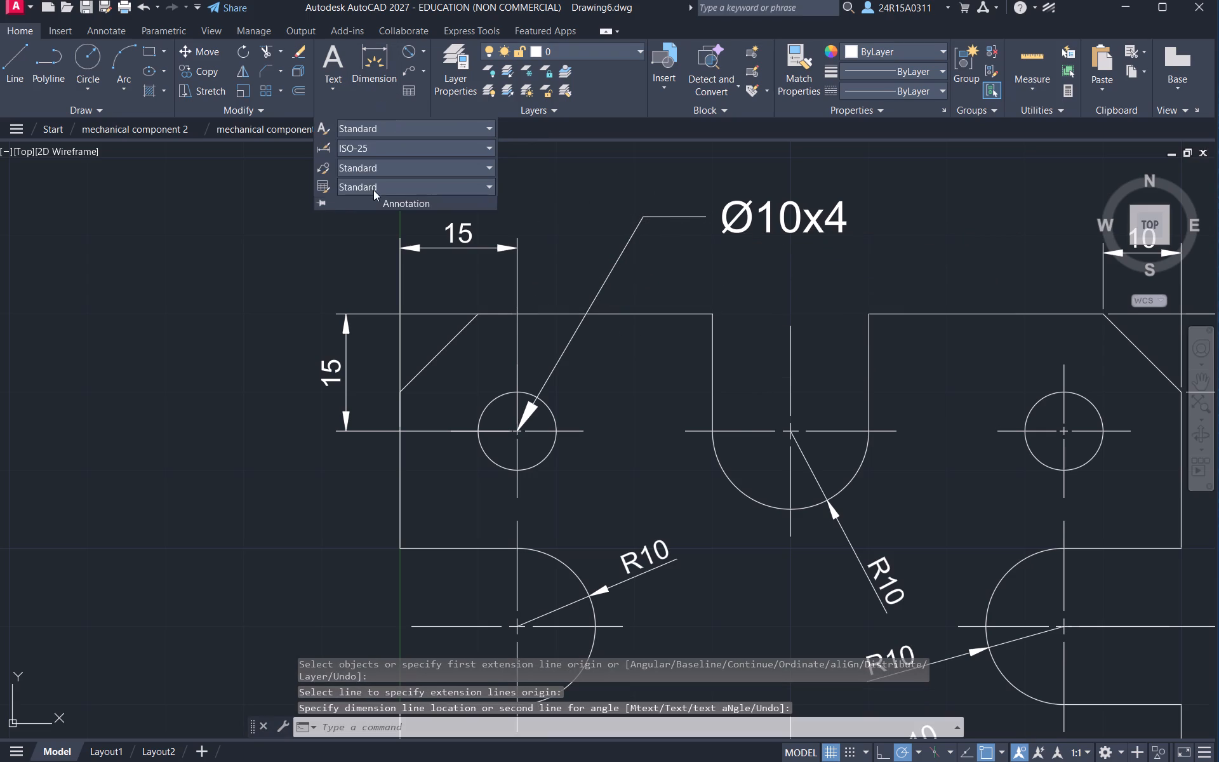
left_click(326, 152)
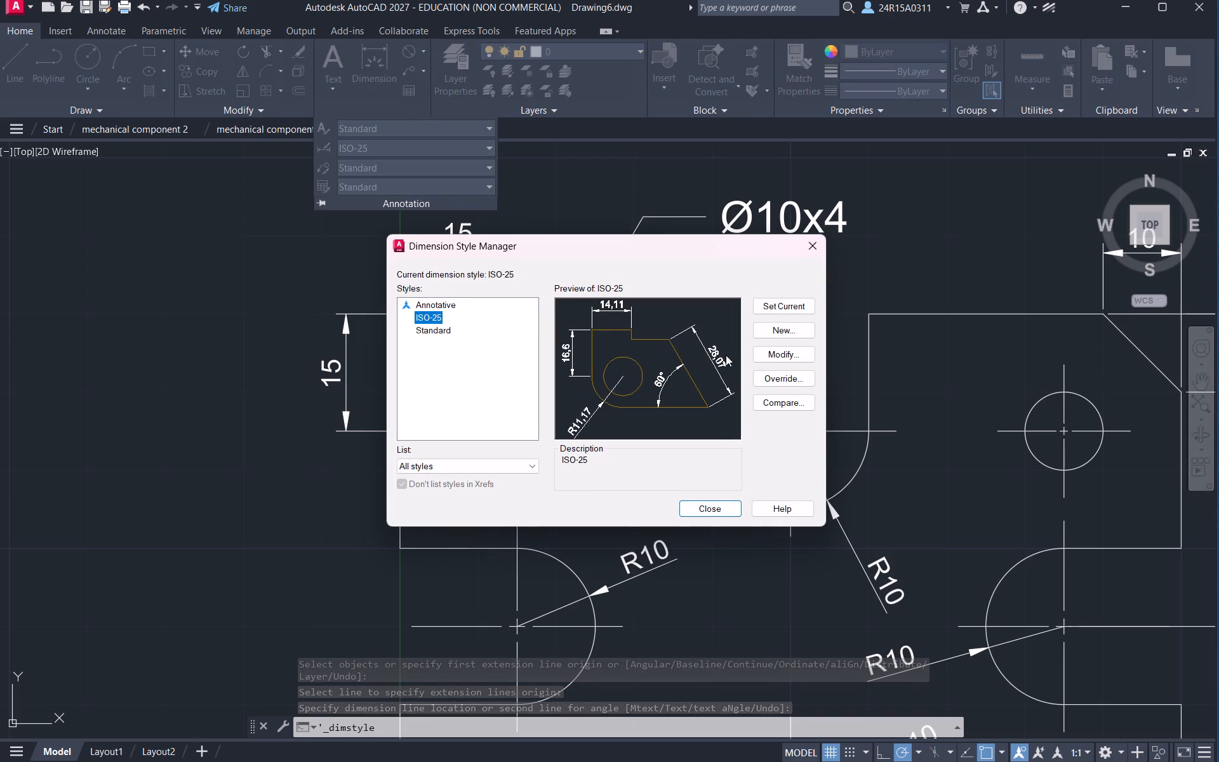
left_click(782, 350)
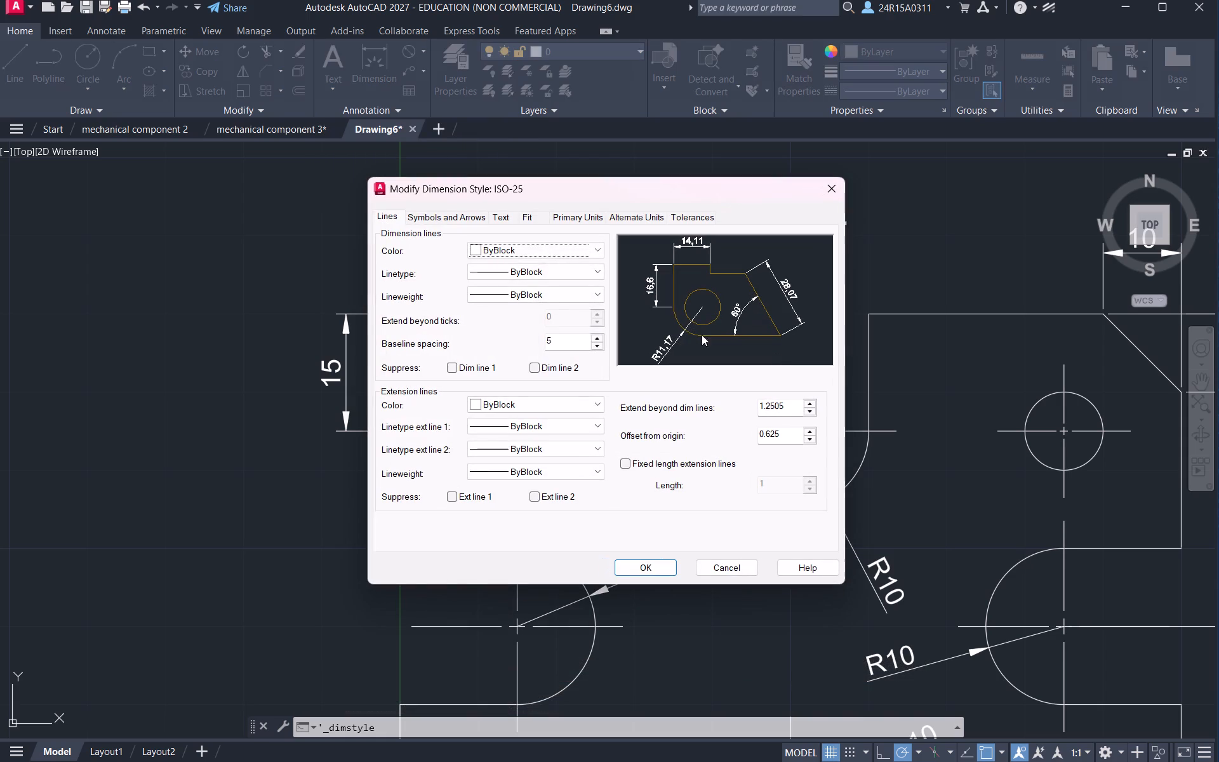
left_click(601, 341)
left_click(601, 341)
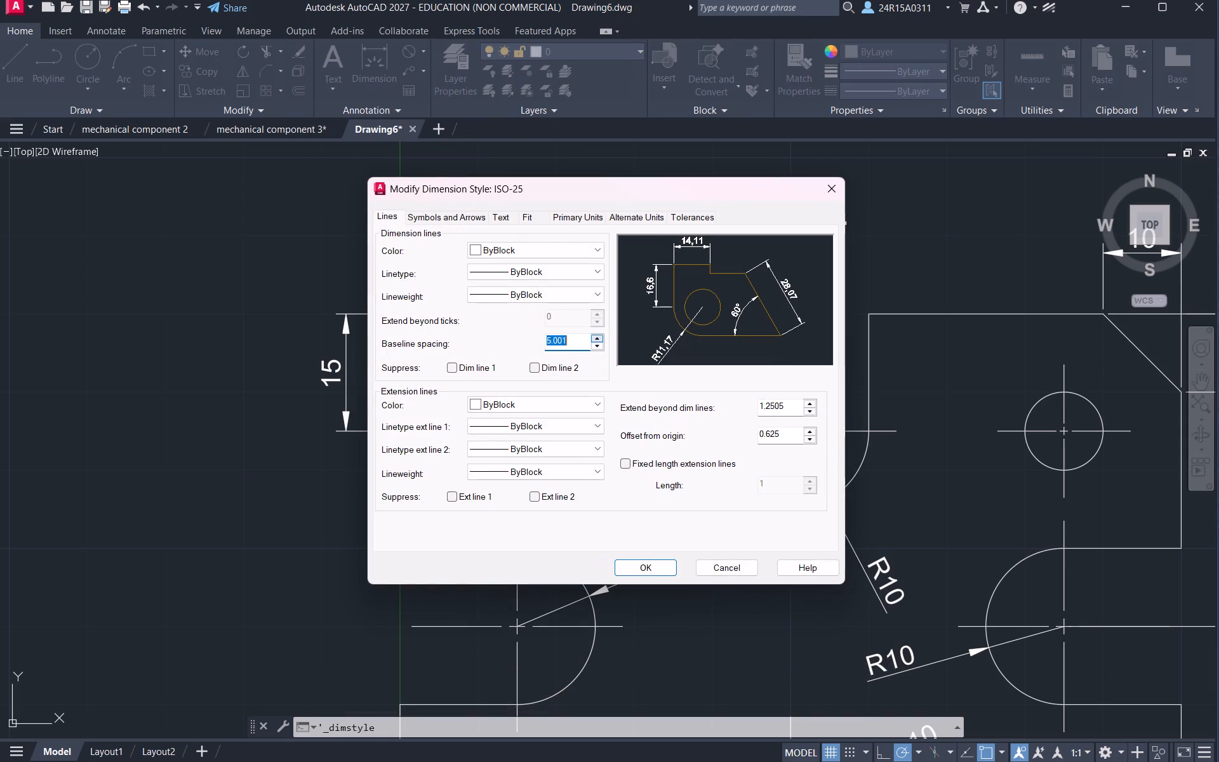
left_click(569, 338)
key("BackSpace")
key("BackSpace")
key("BackSpace")
key("BackSpace")
key("BackSpace")
key("8")
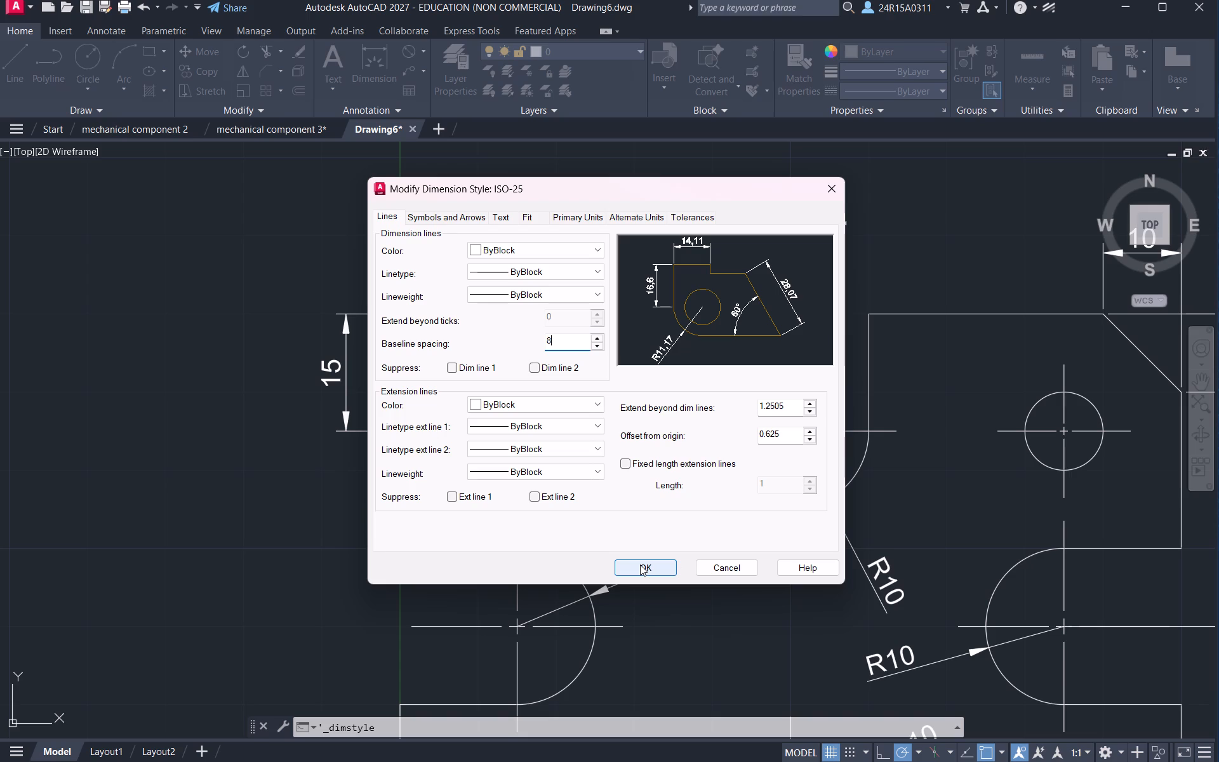
left_click(630, 568)
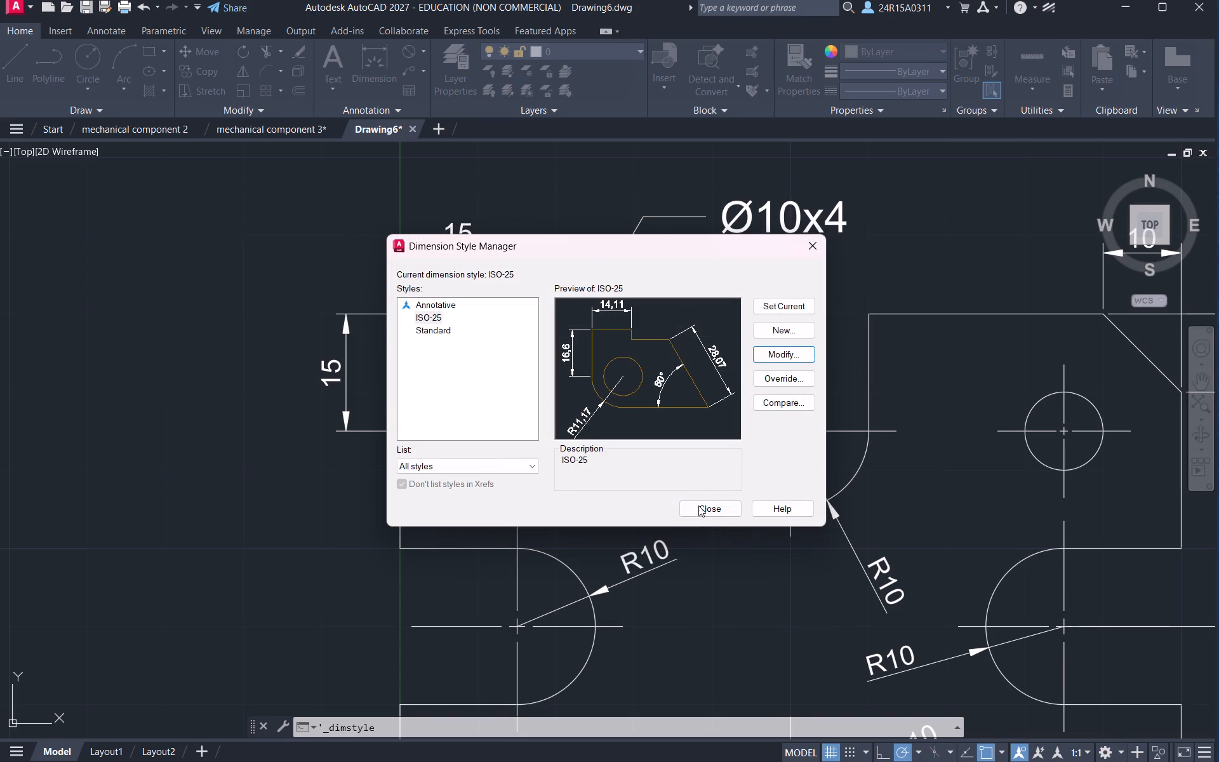
left_click(702, 506)
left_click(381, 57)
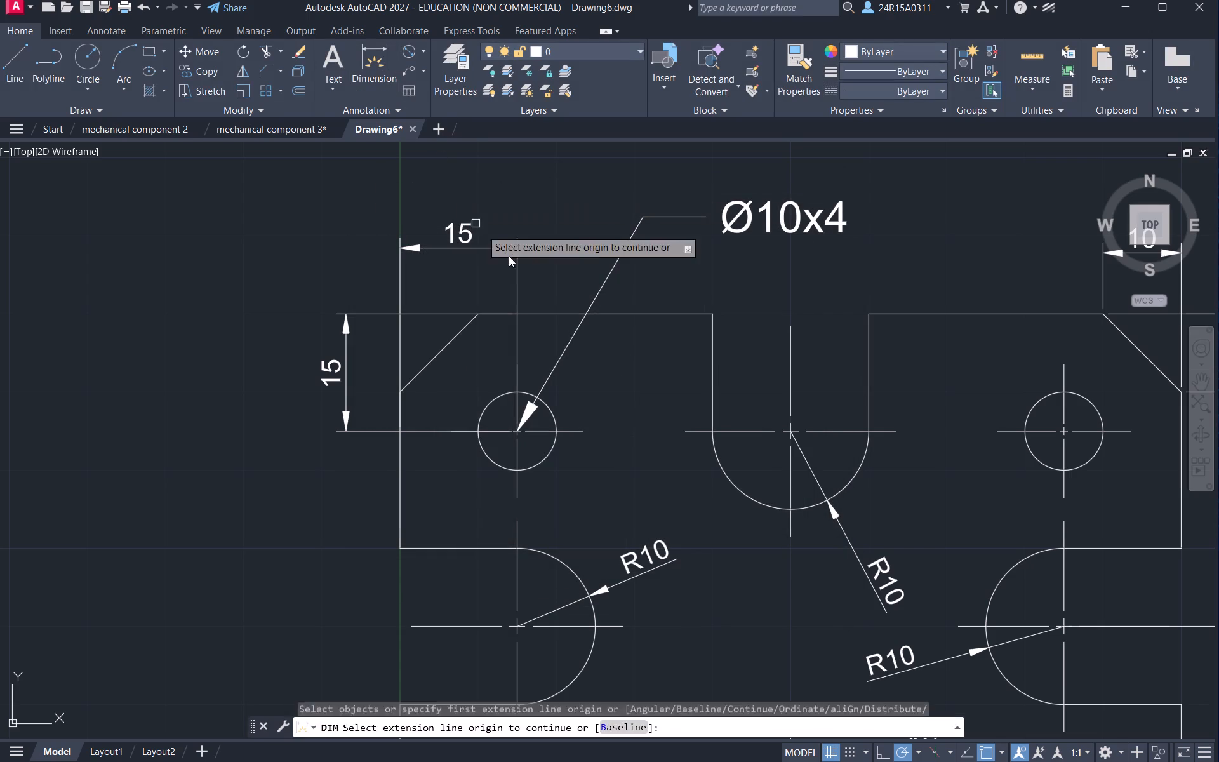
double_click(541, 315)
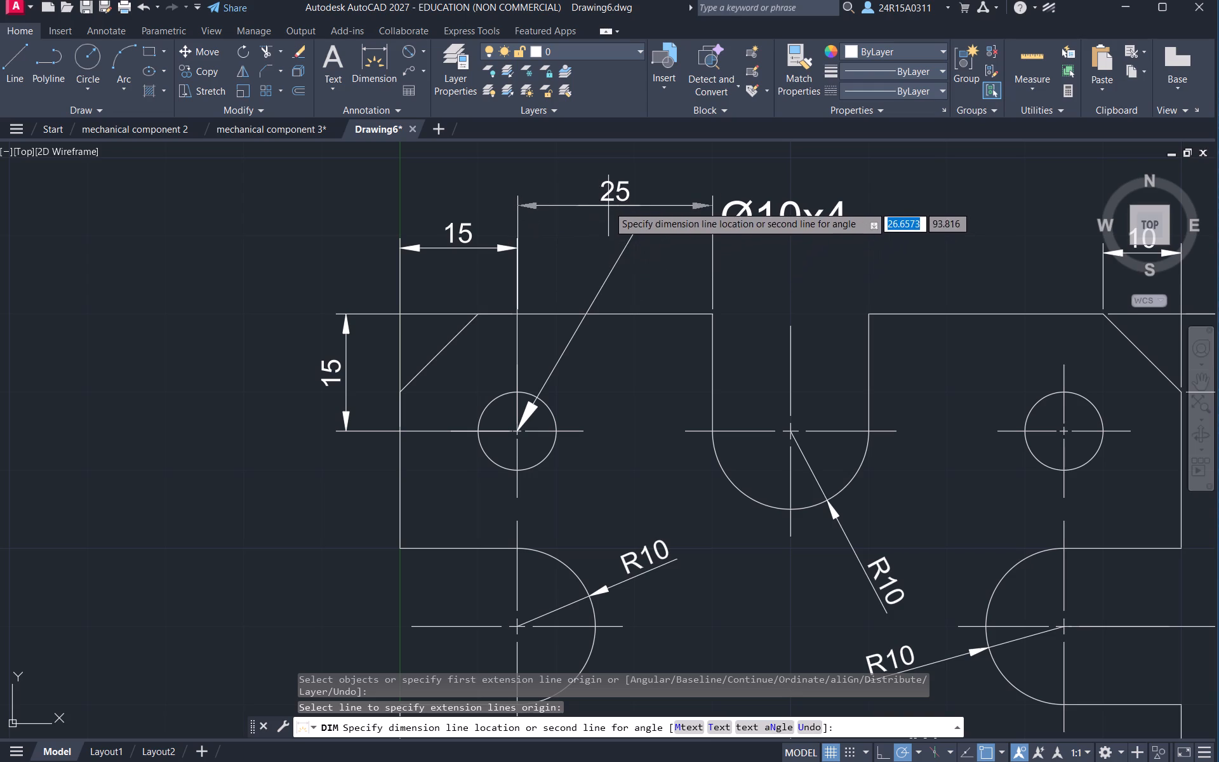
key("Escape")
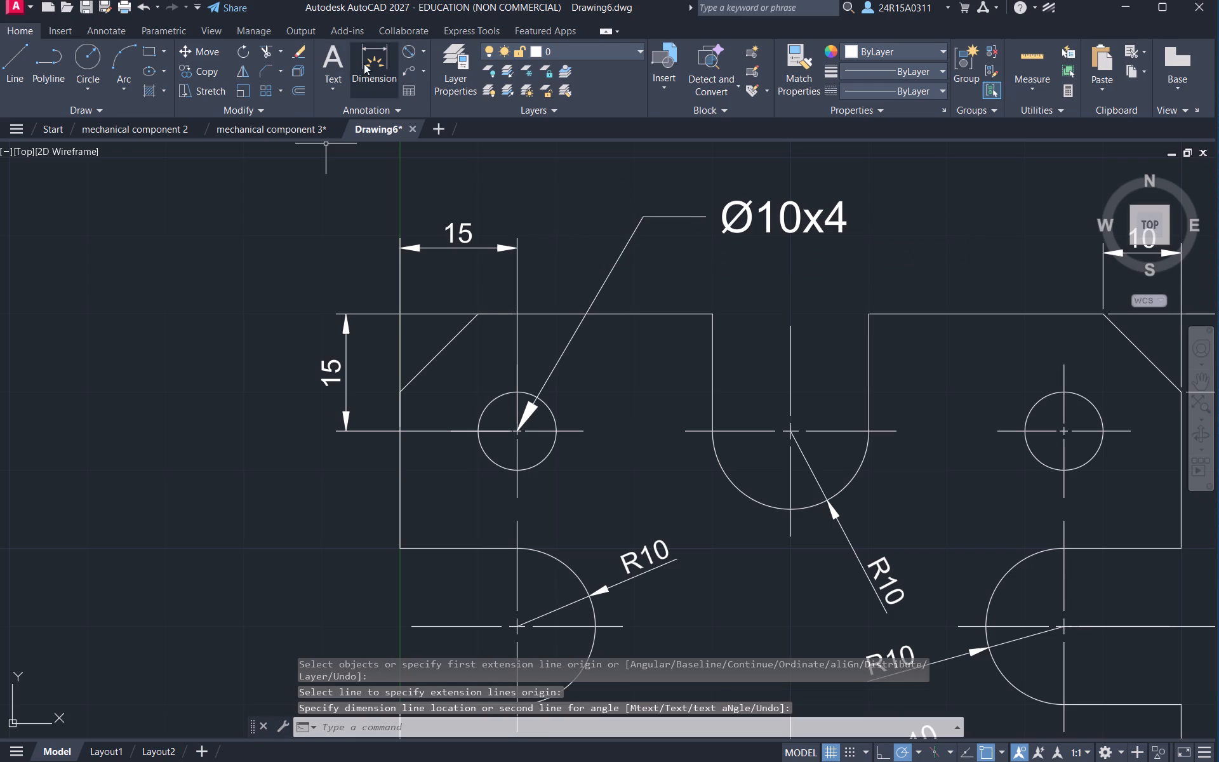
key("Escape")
Delete the vertical and horizontal 15 dimensions that locate the upper-left hole.
left_click(368, 314)
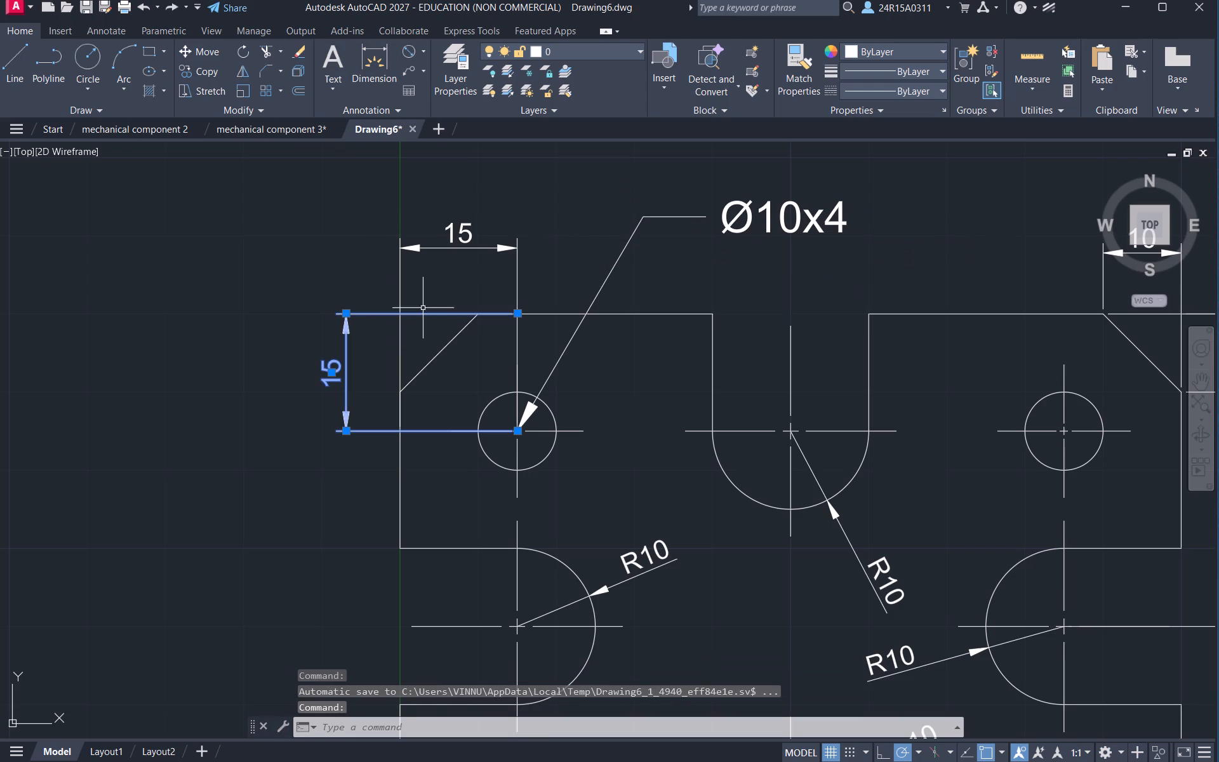
key("Delete")
double_click(398, 259)
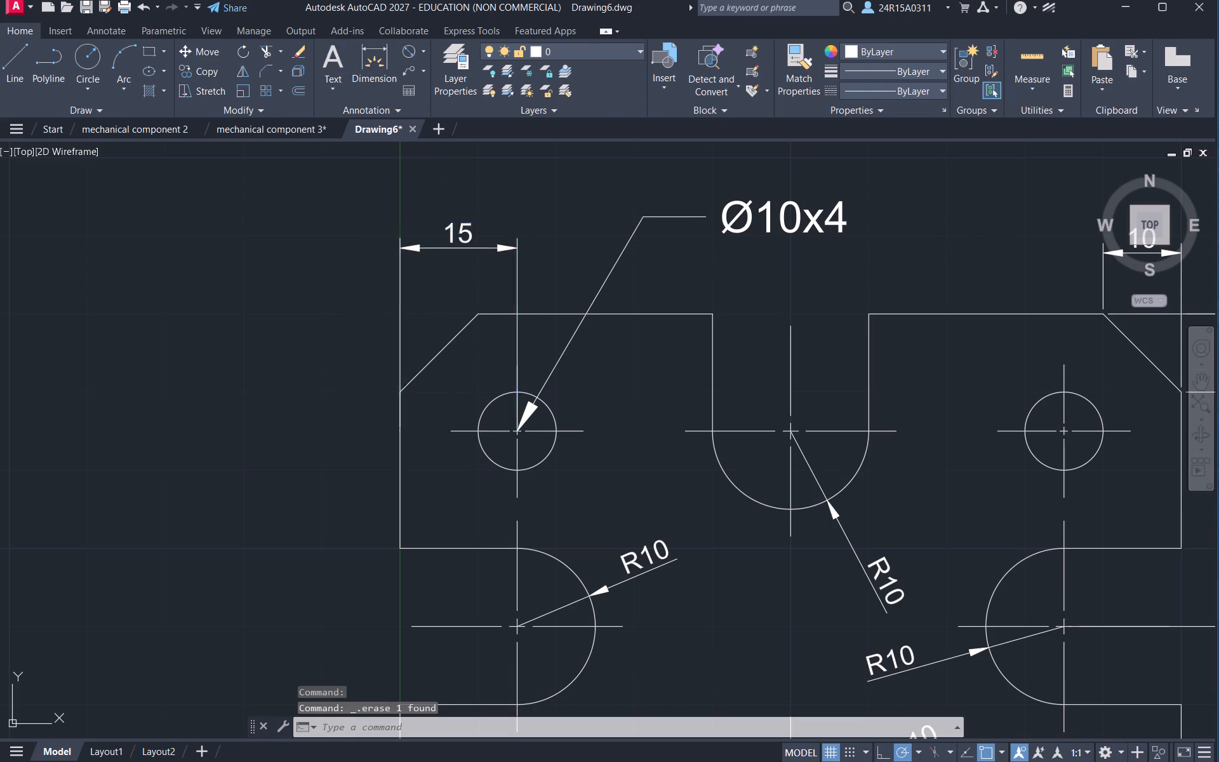
key("Delete")
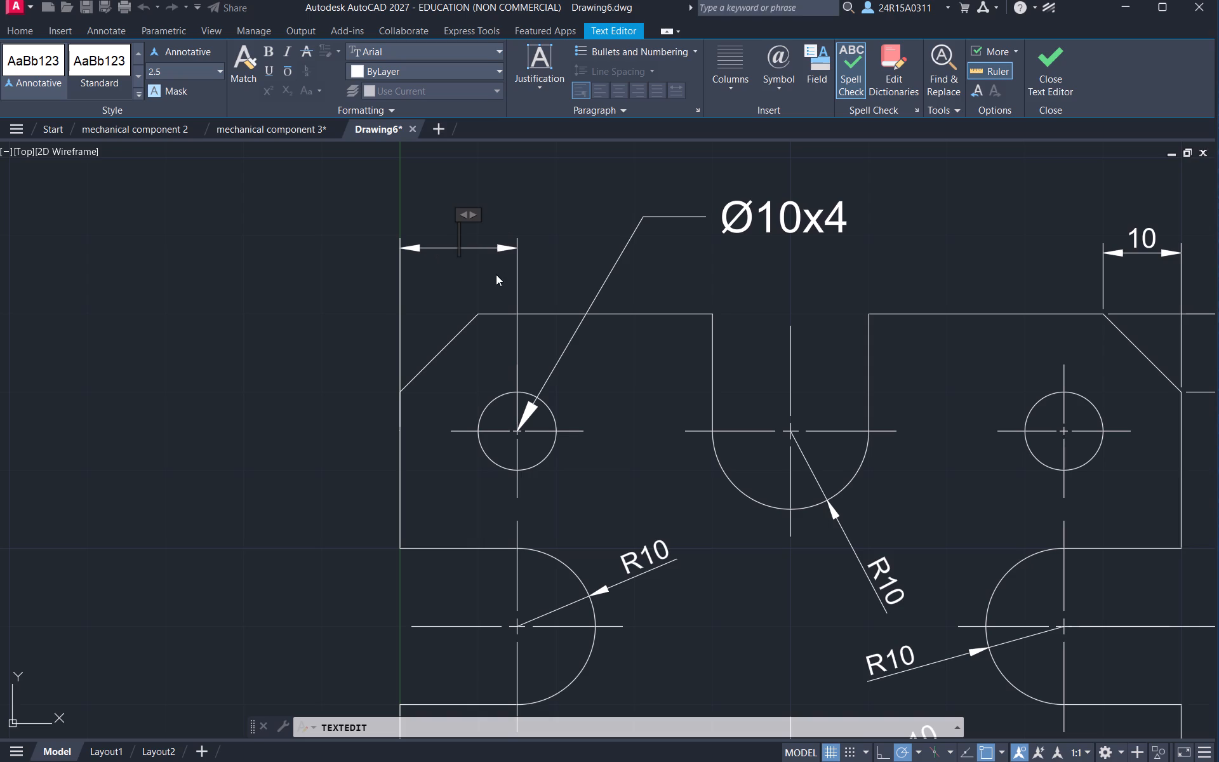
key("Escape")
left_click(693, 393)
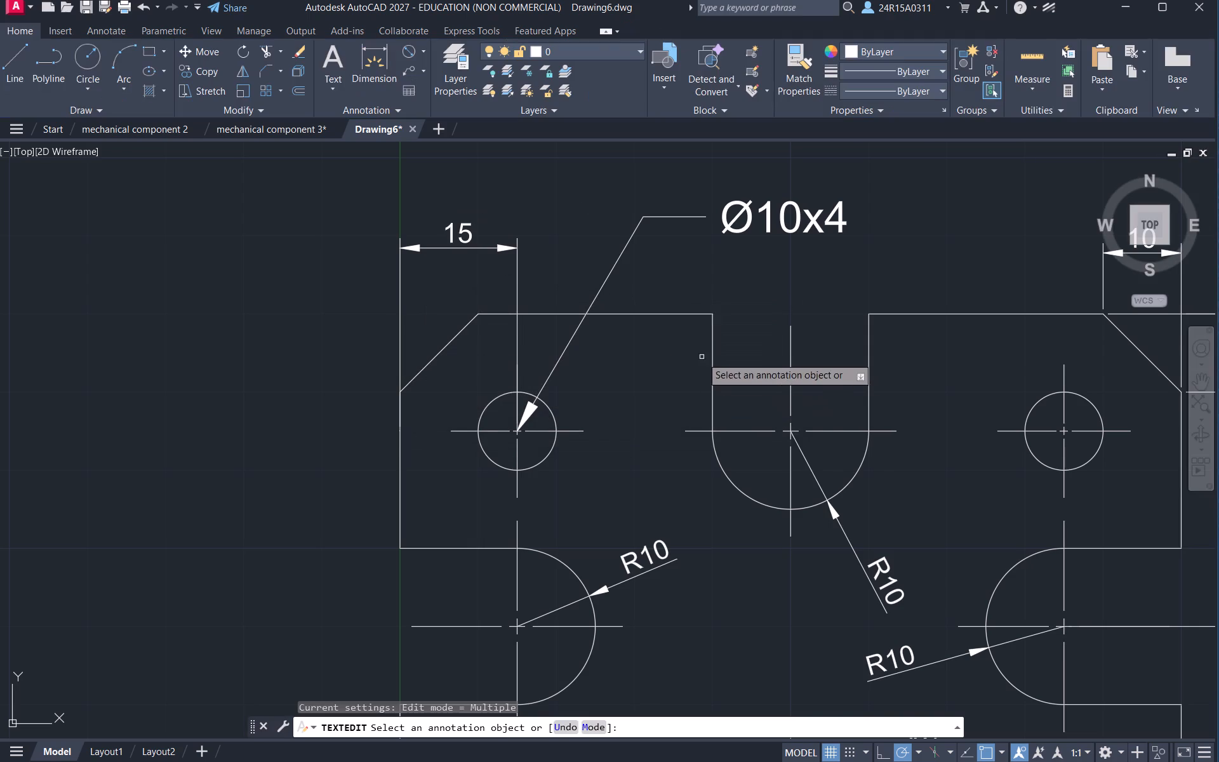
double_click(503, 254)
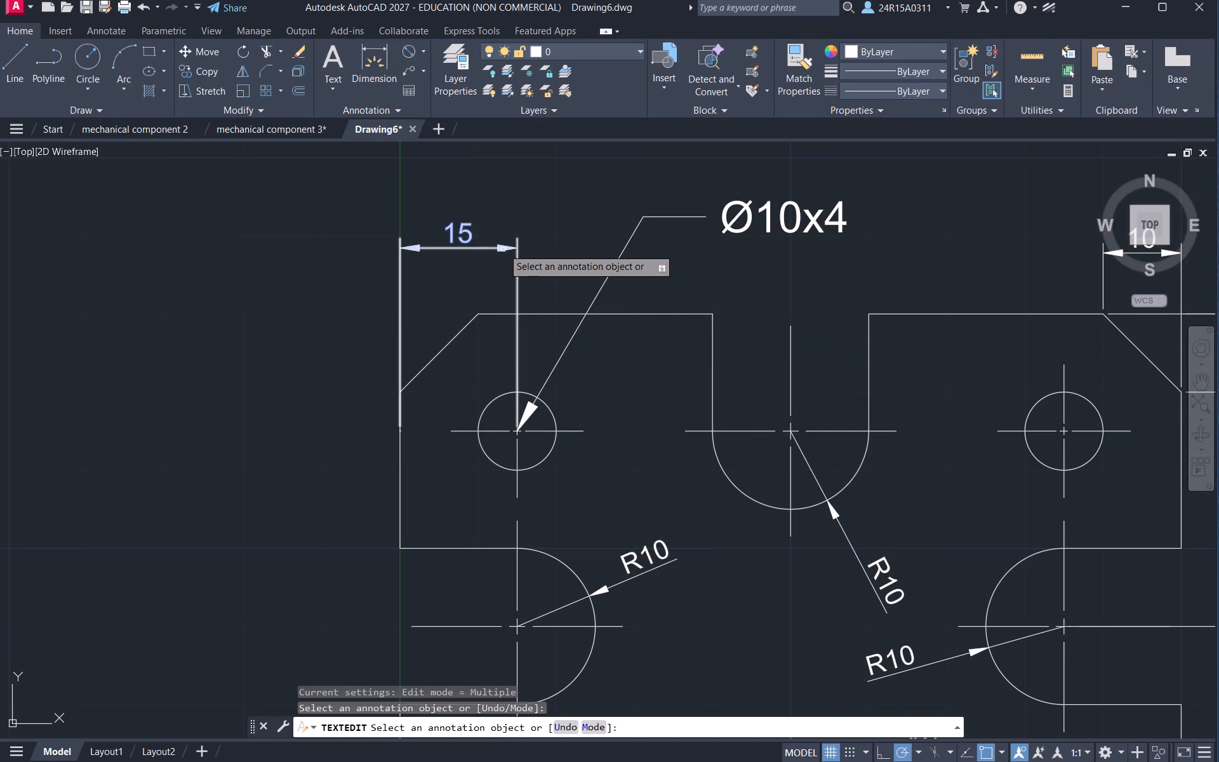
left_click(503, 248)
key("Escape")
key("Escape")
left_click(503, 248)
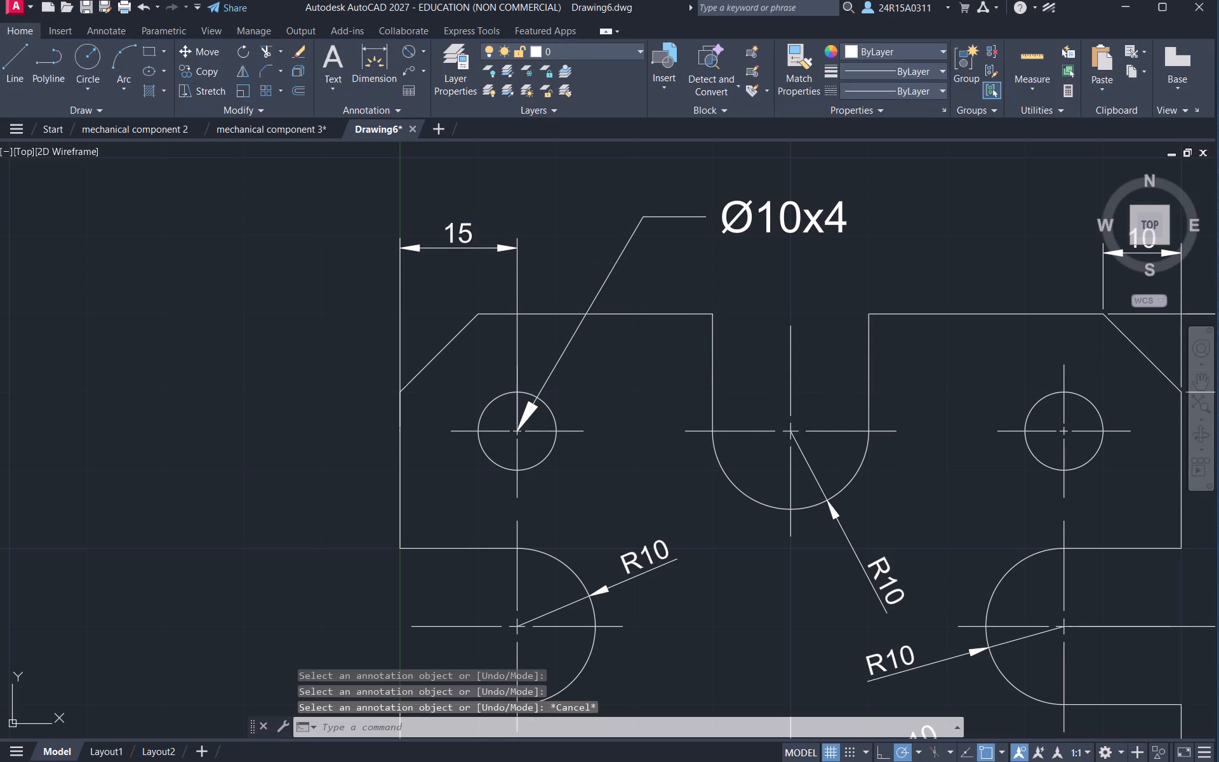
key("Delete")
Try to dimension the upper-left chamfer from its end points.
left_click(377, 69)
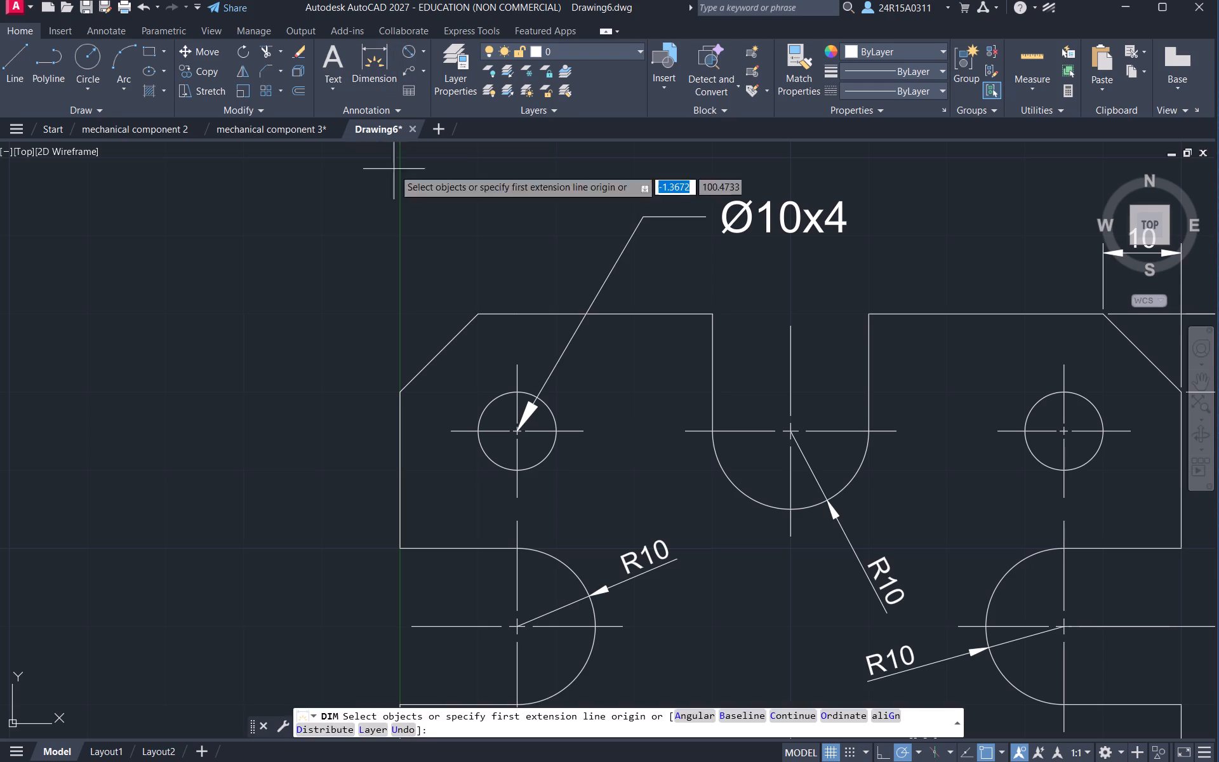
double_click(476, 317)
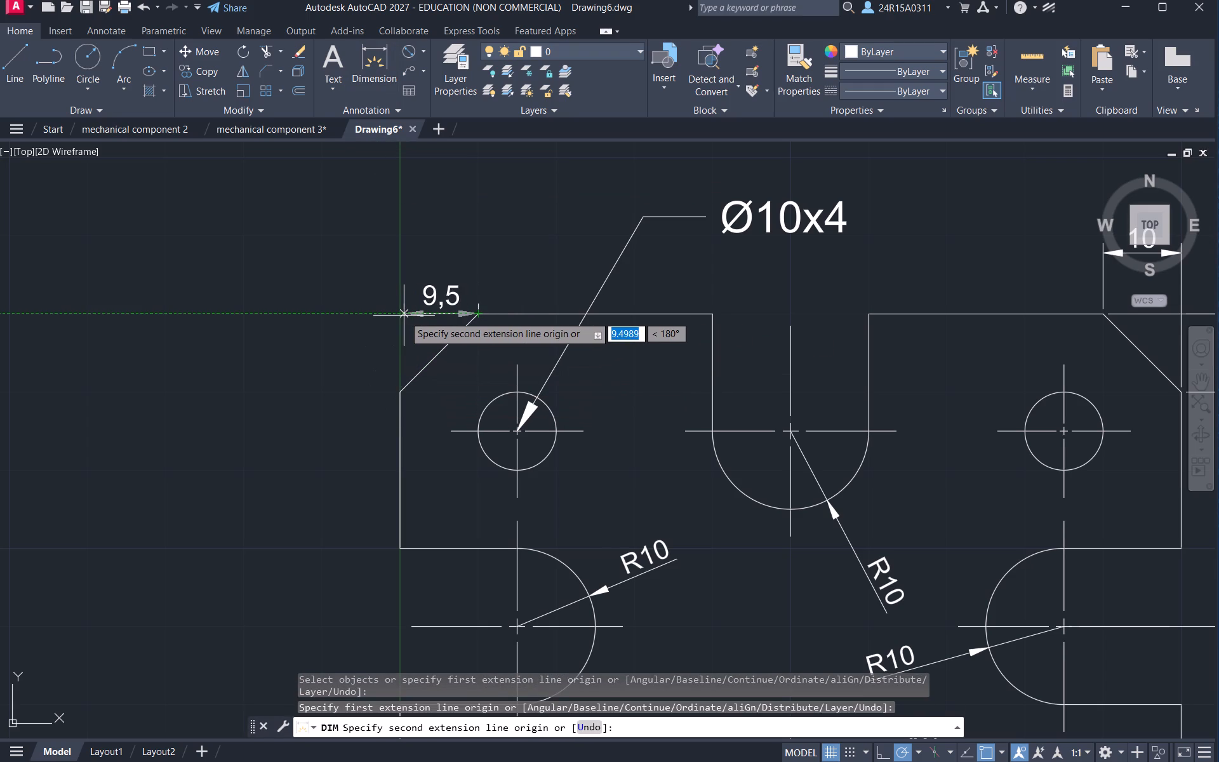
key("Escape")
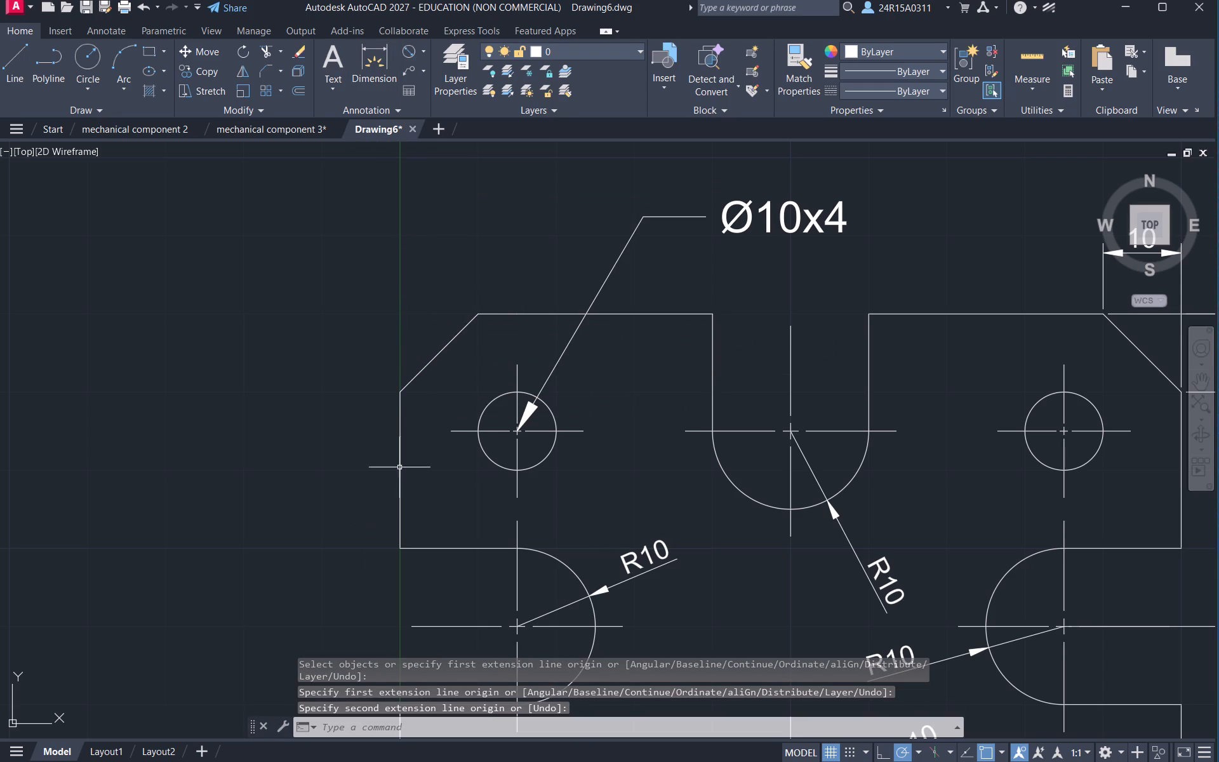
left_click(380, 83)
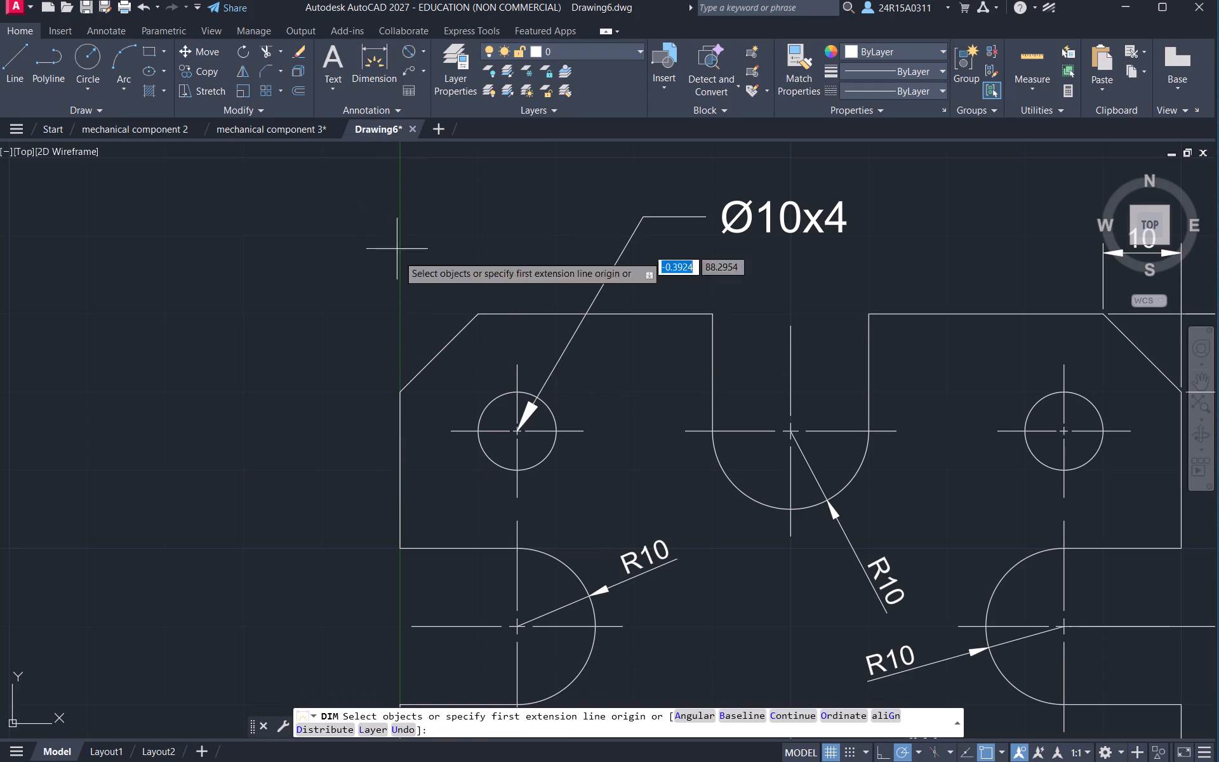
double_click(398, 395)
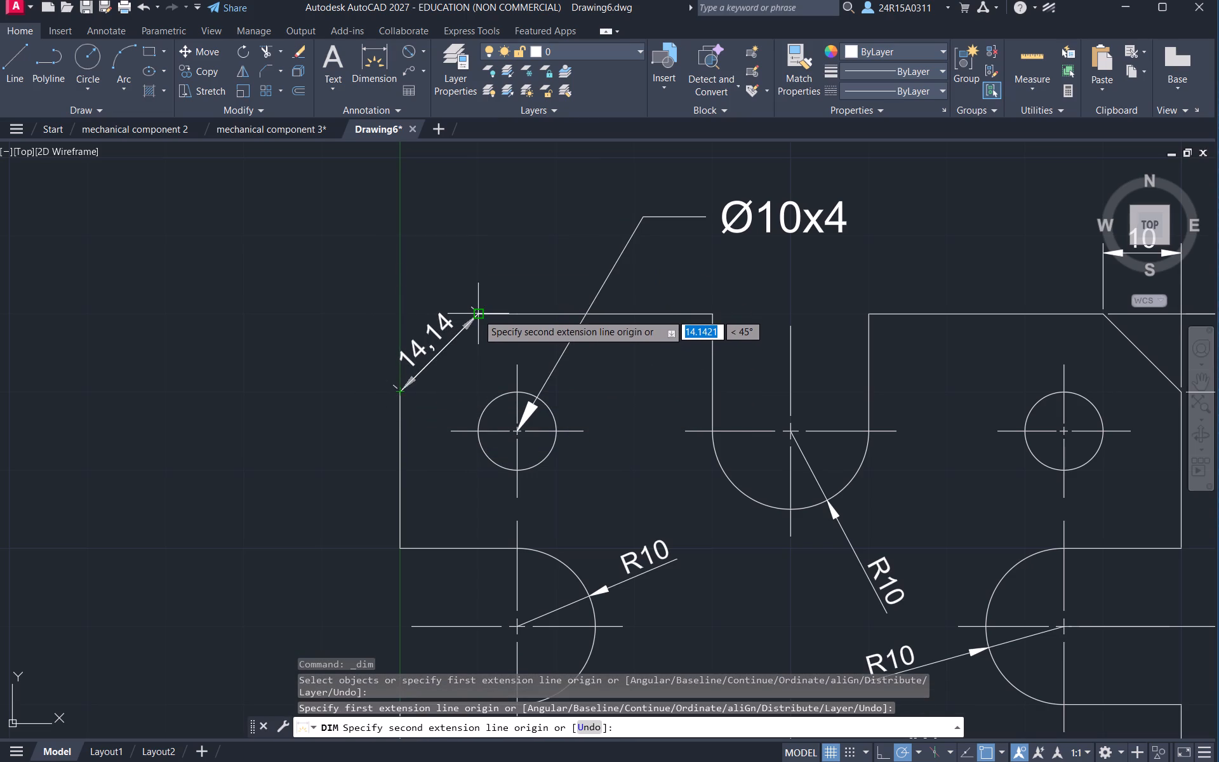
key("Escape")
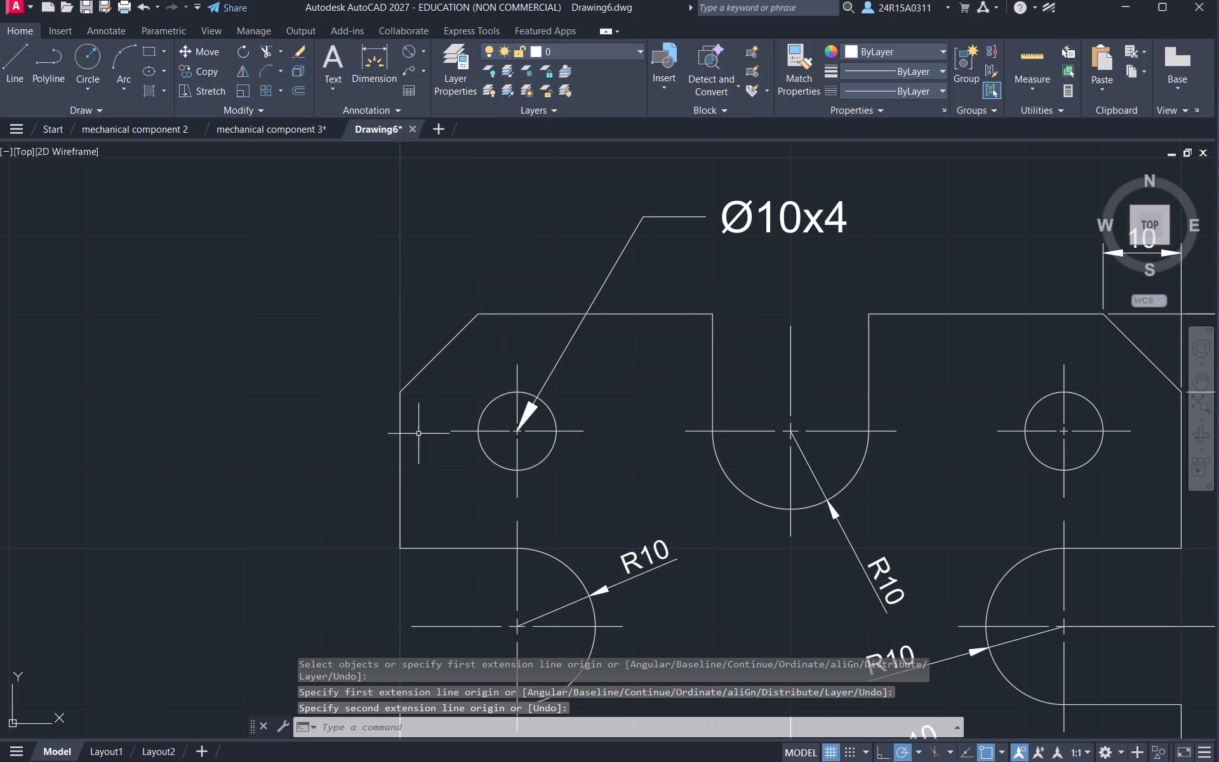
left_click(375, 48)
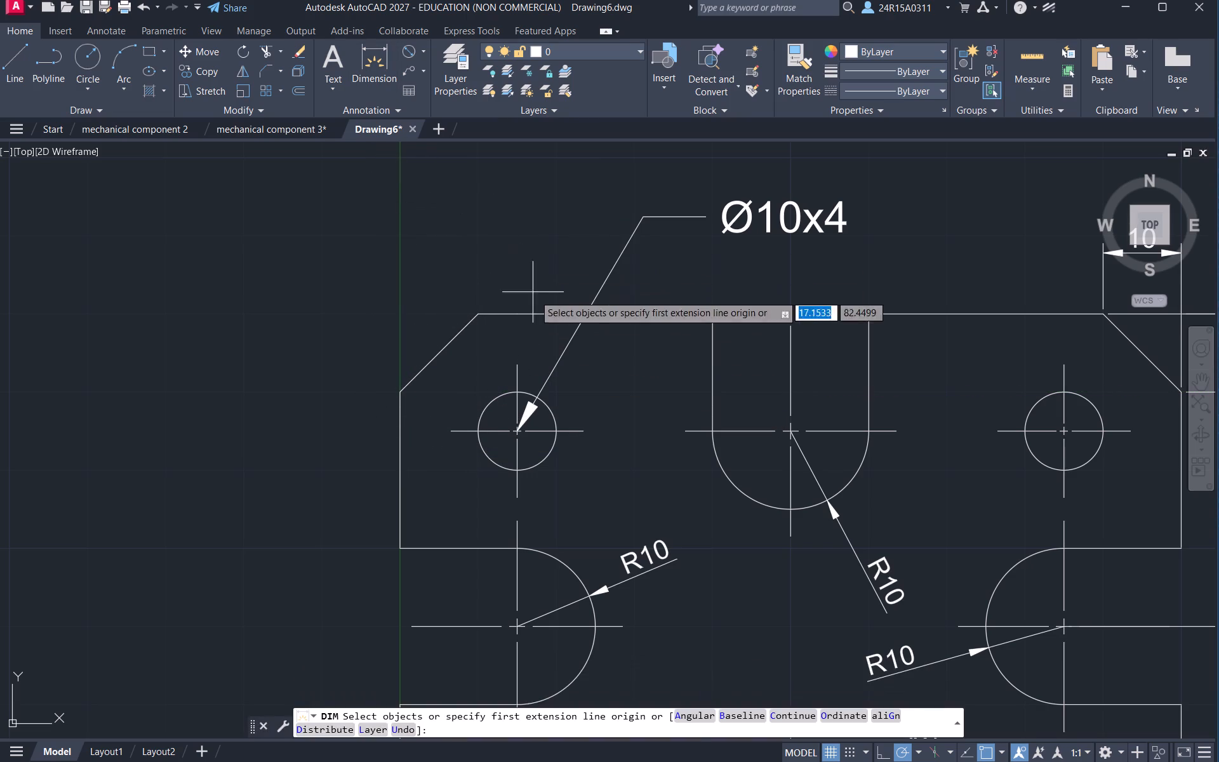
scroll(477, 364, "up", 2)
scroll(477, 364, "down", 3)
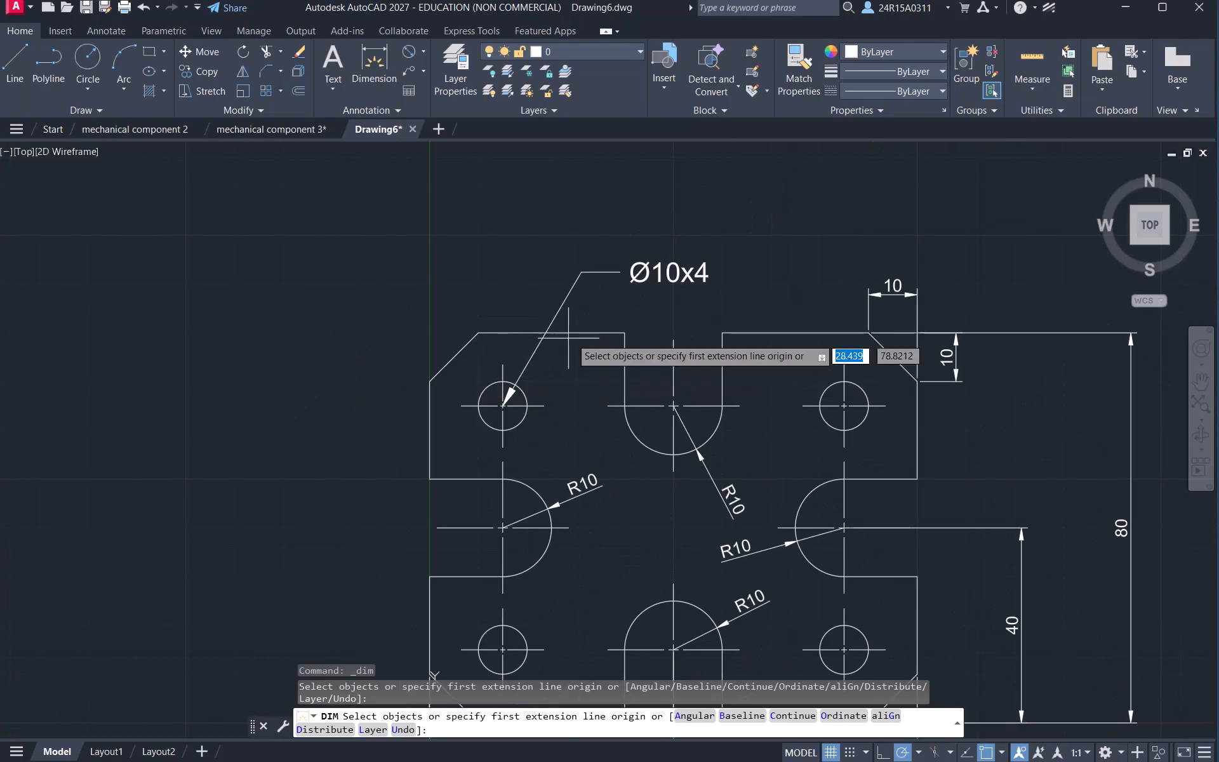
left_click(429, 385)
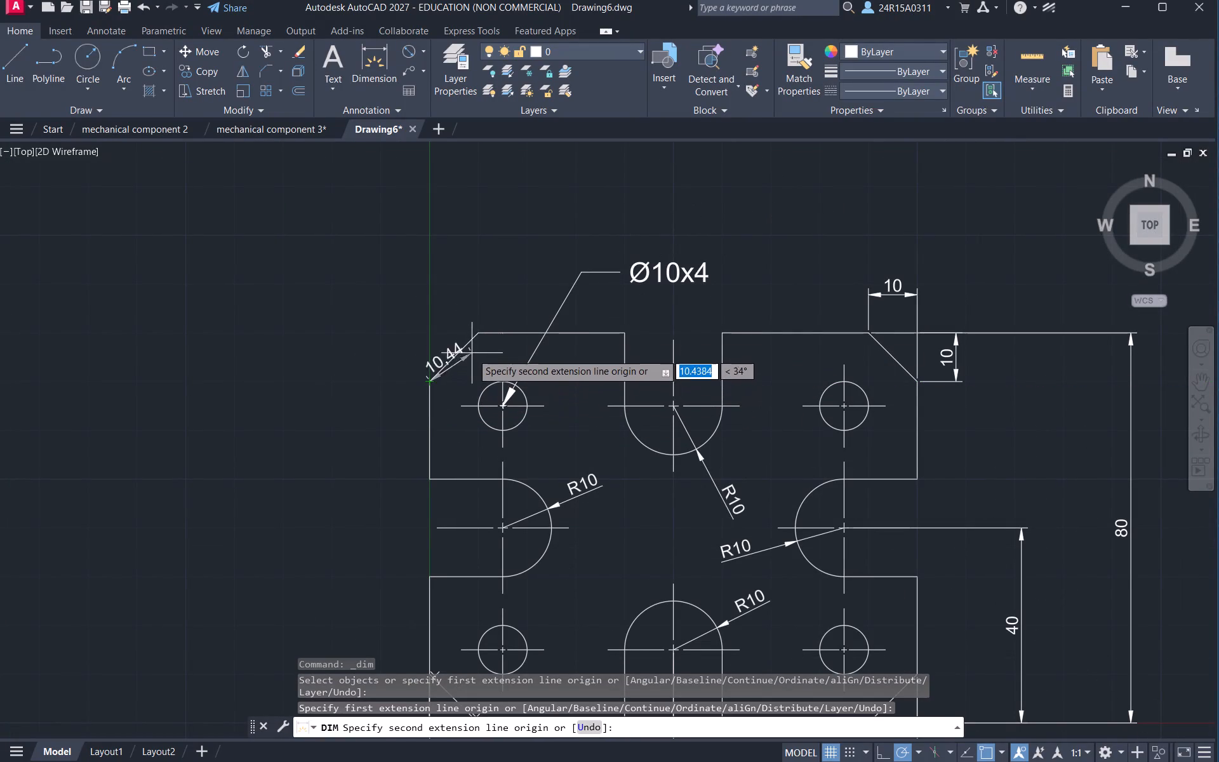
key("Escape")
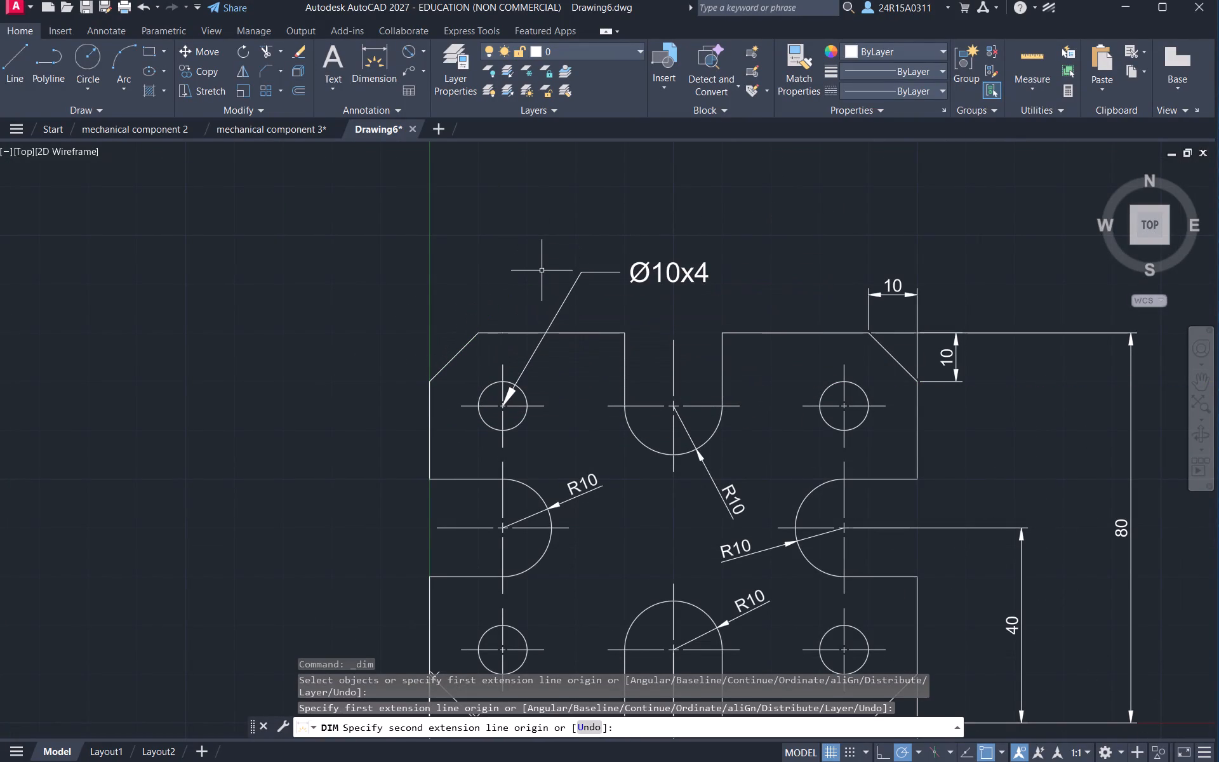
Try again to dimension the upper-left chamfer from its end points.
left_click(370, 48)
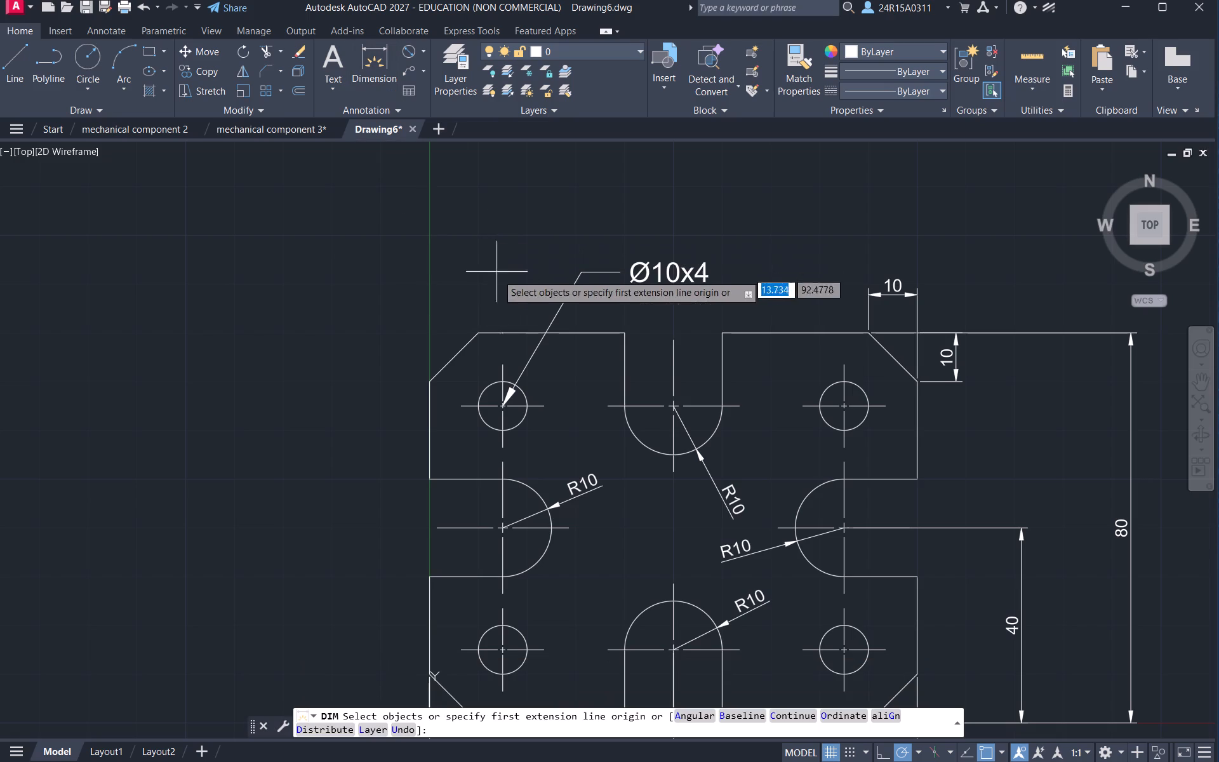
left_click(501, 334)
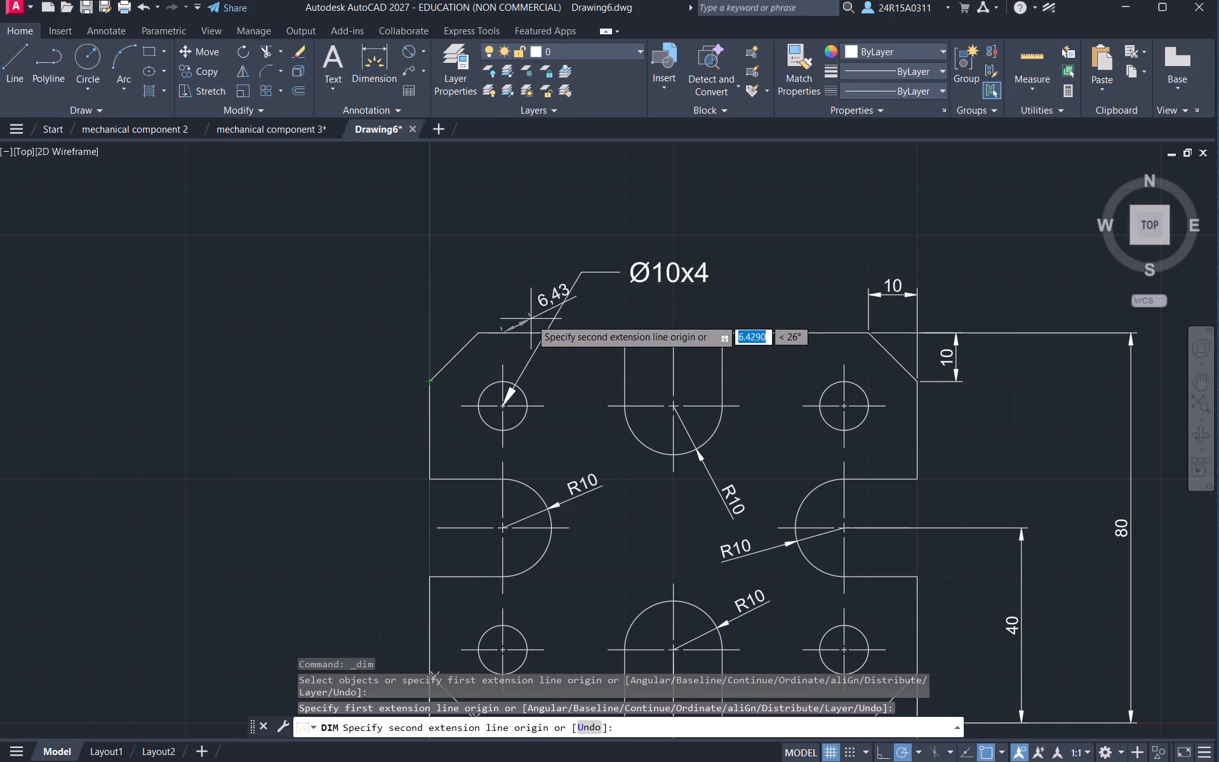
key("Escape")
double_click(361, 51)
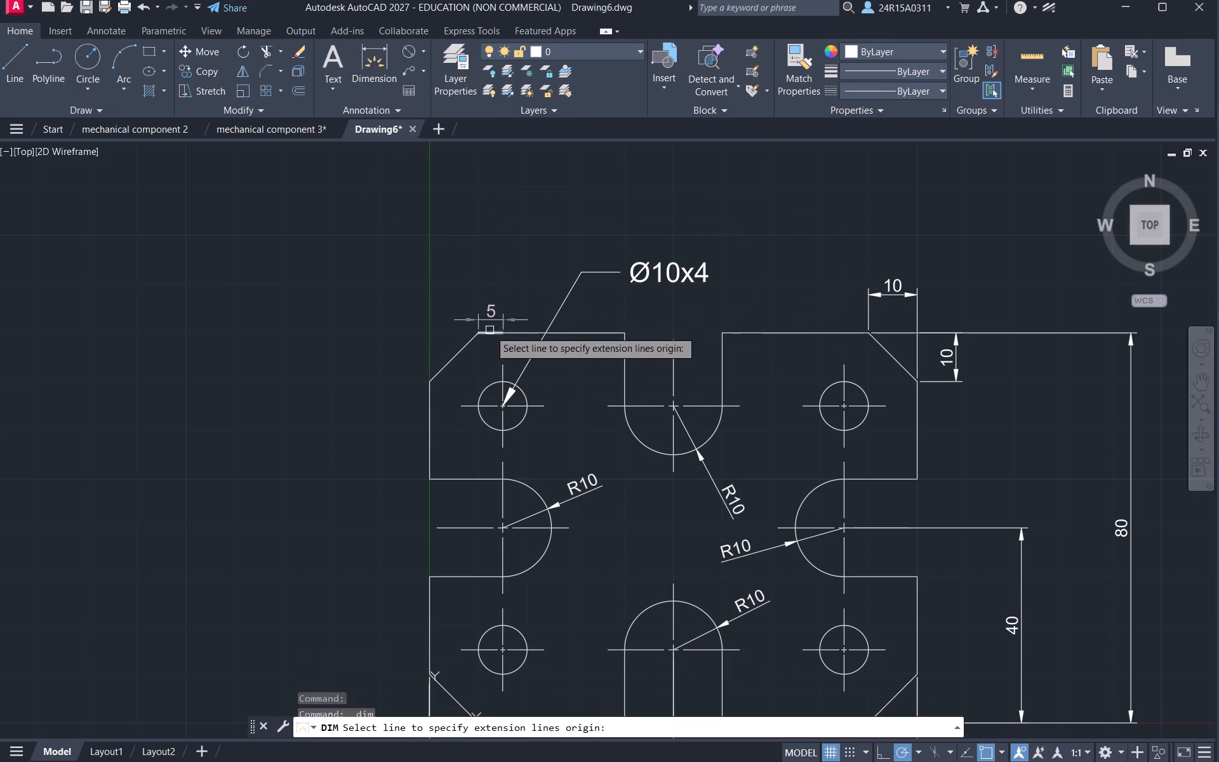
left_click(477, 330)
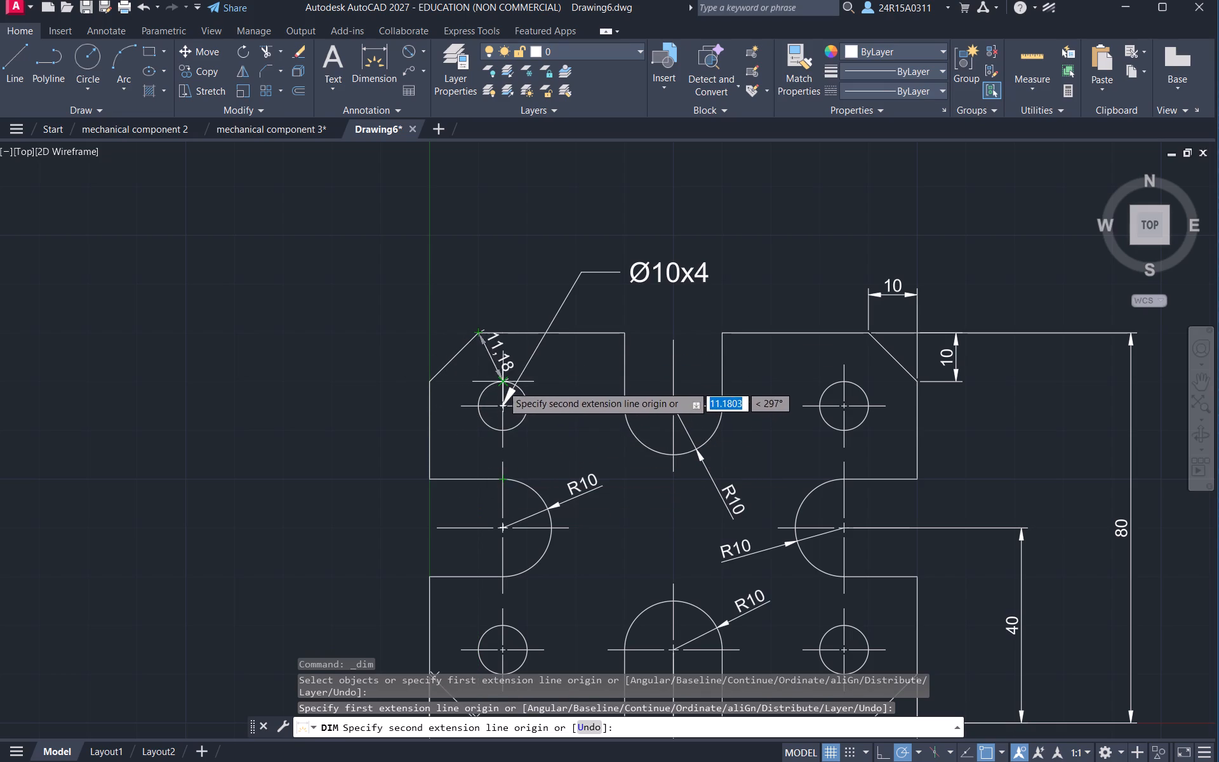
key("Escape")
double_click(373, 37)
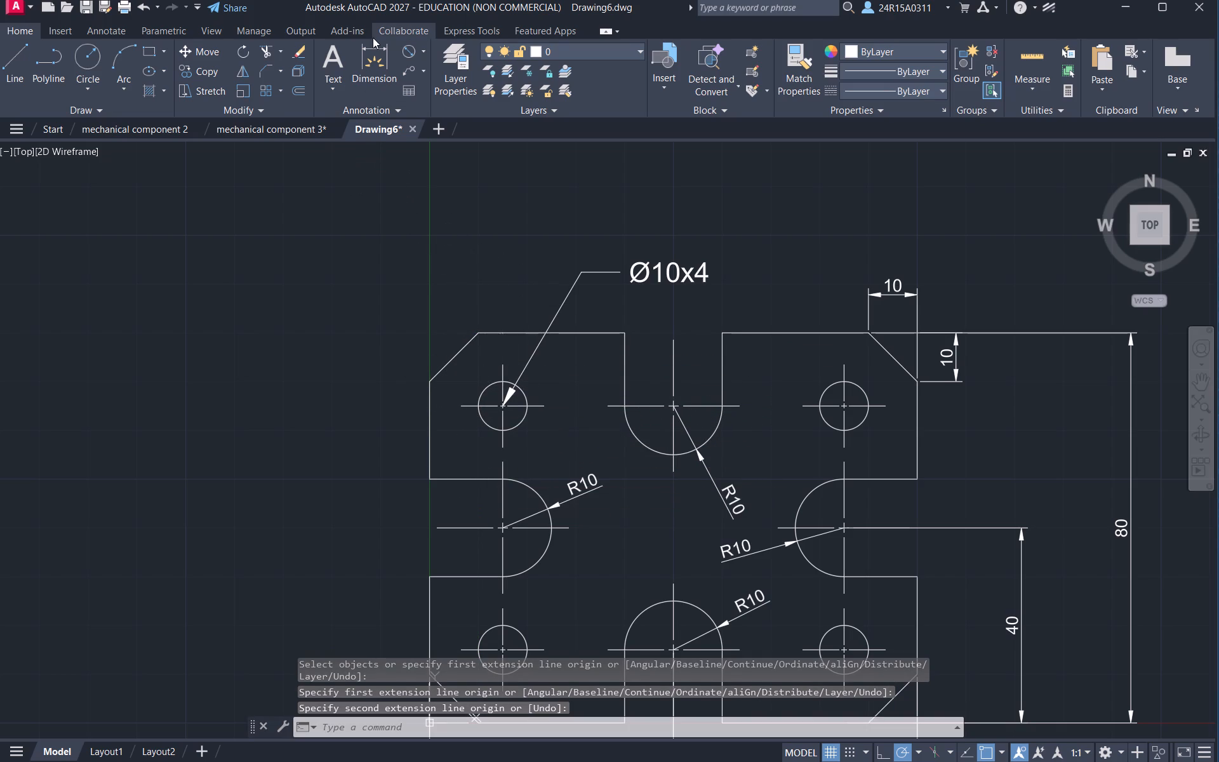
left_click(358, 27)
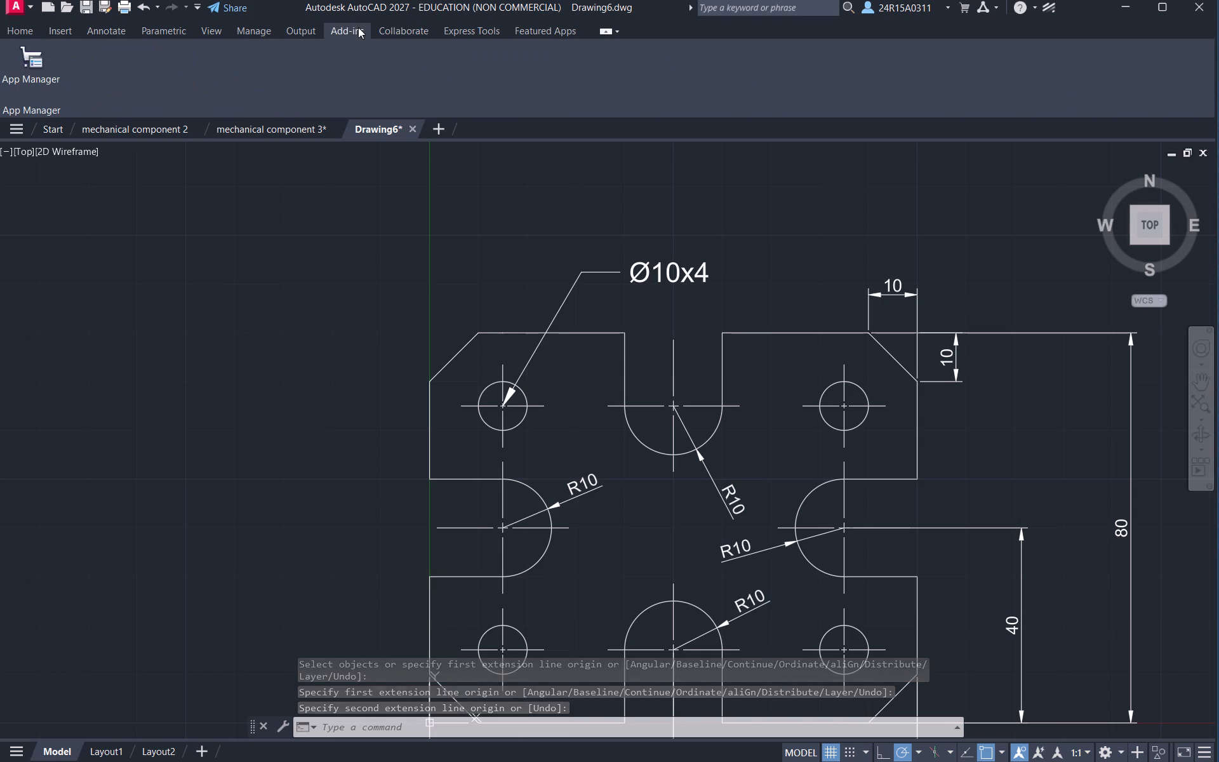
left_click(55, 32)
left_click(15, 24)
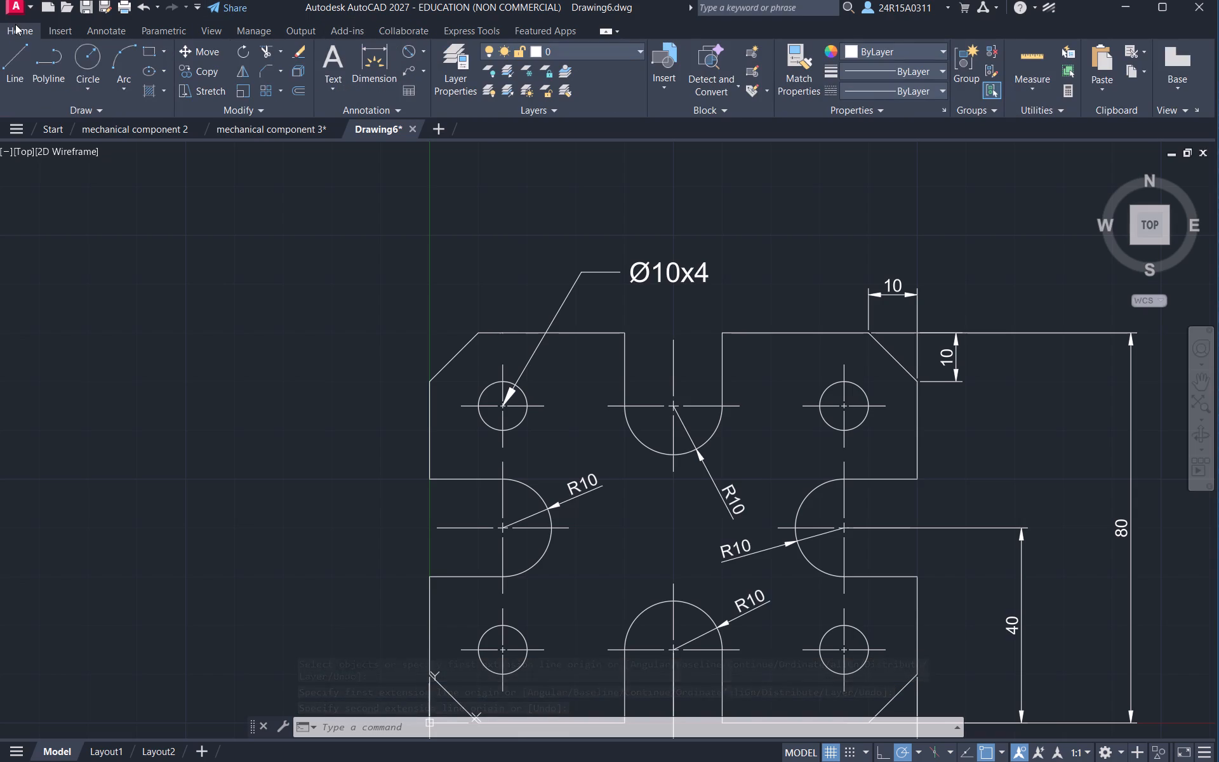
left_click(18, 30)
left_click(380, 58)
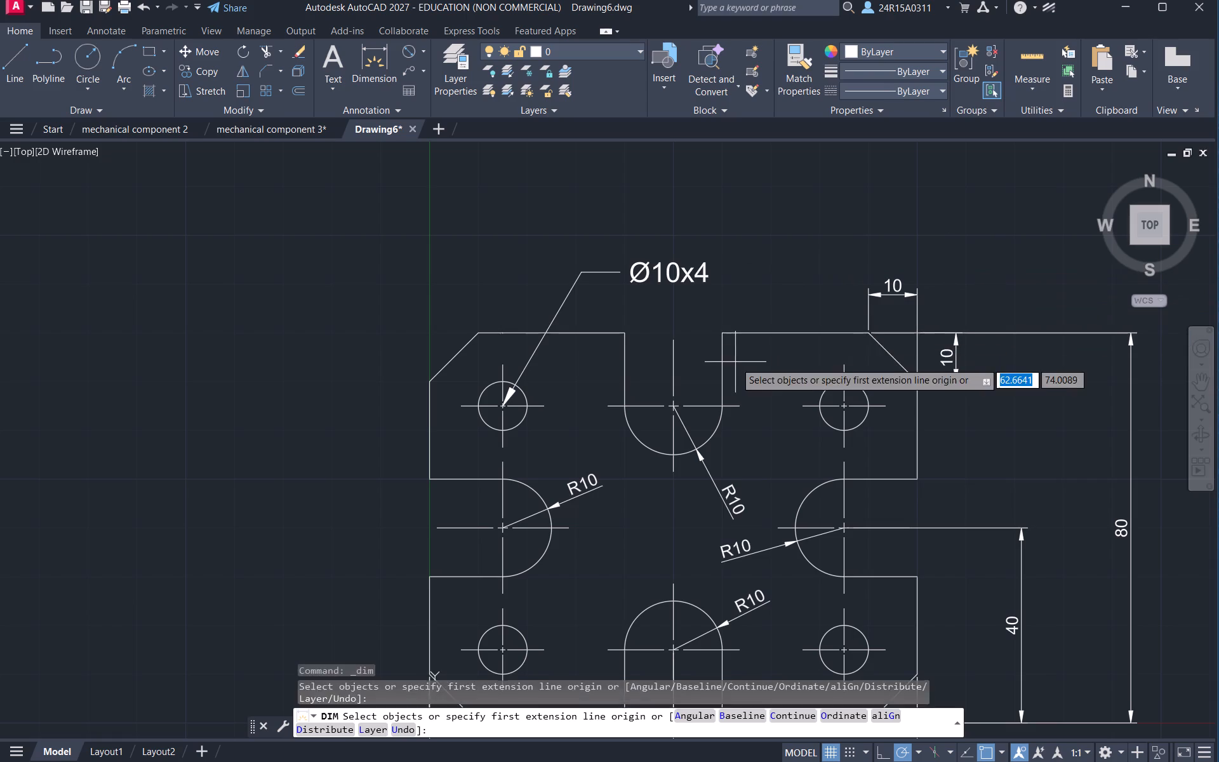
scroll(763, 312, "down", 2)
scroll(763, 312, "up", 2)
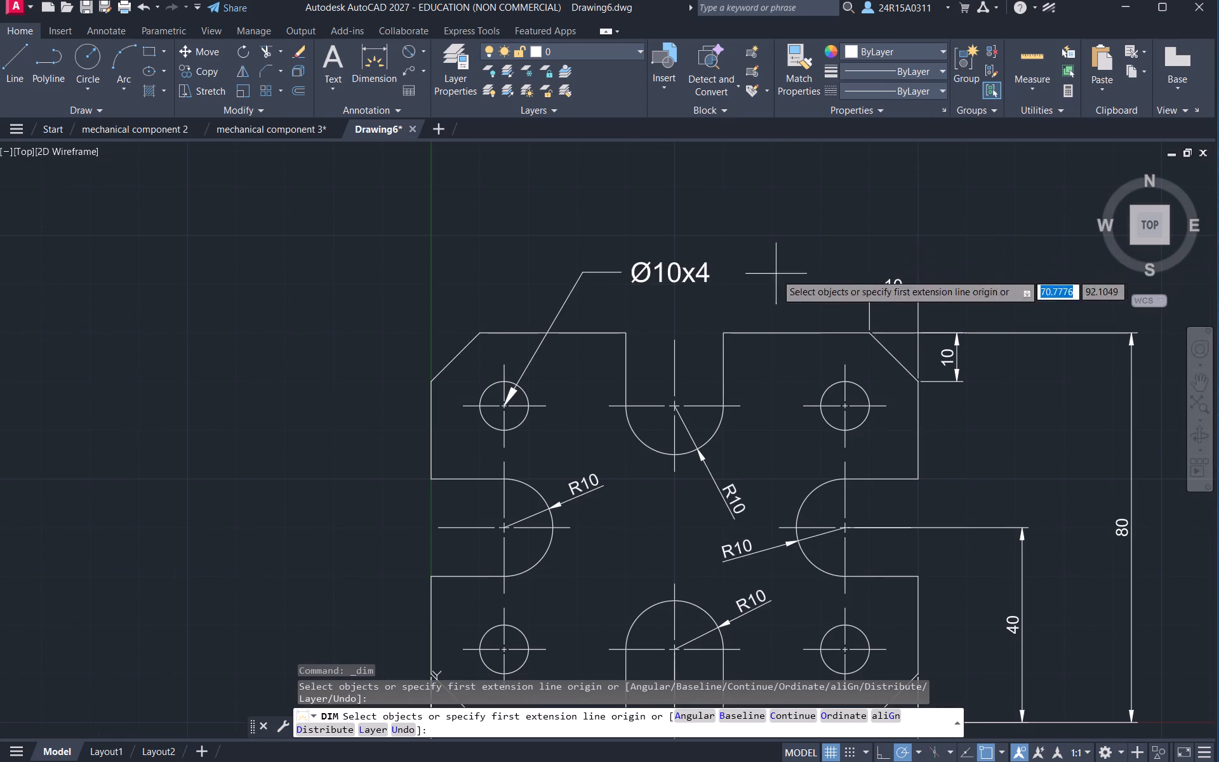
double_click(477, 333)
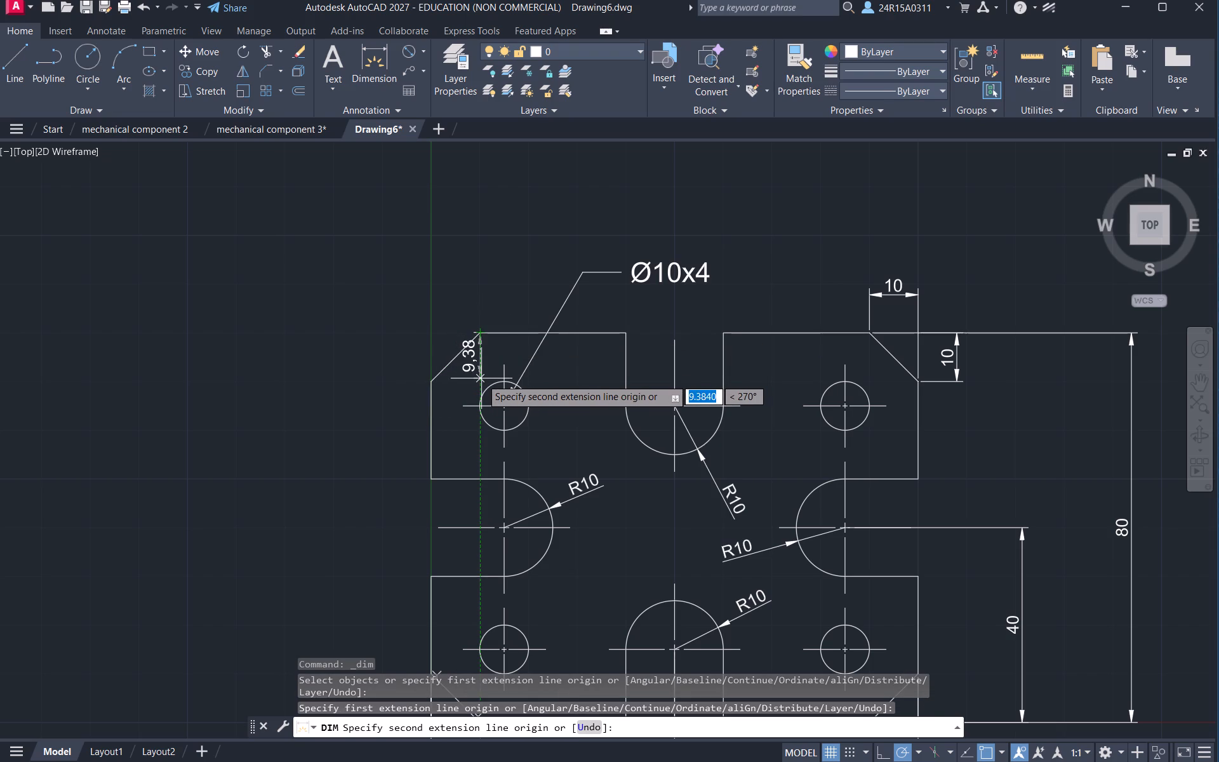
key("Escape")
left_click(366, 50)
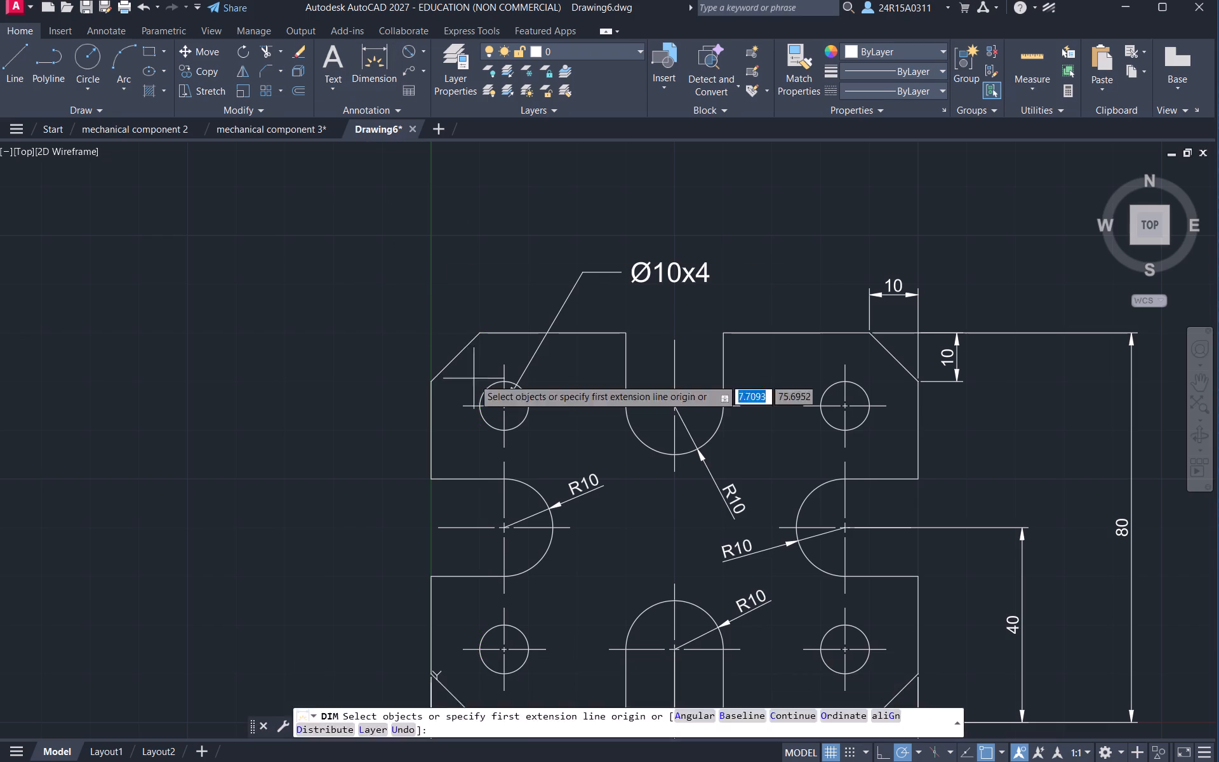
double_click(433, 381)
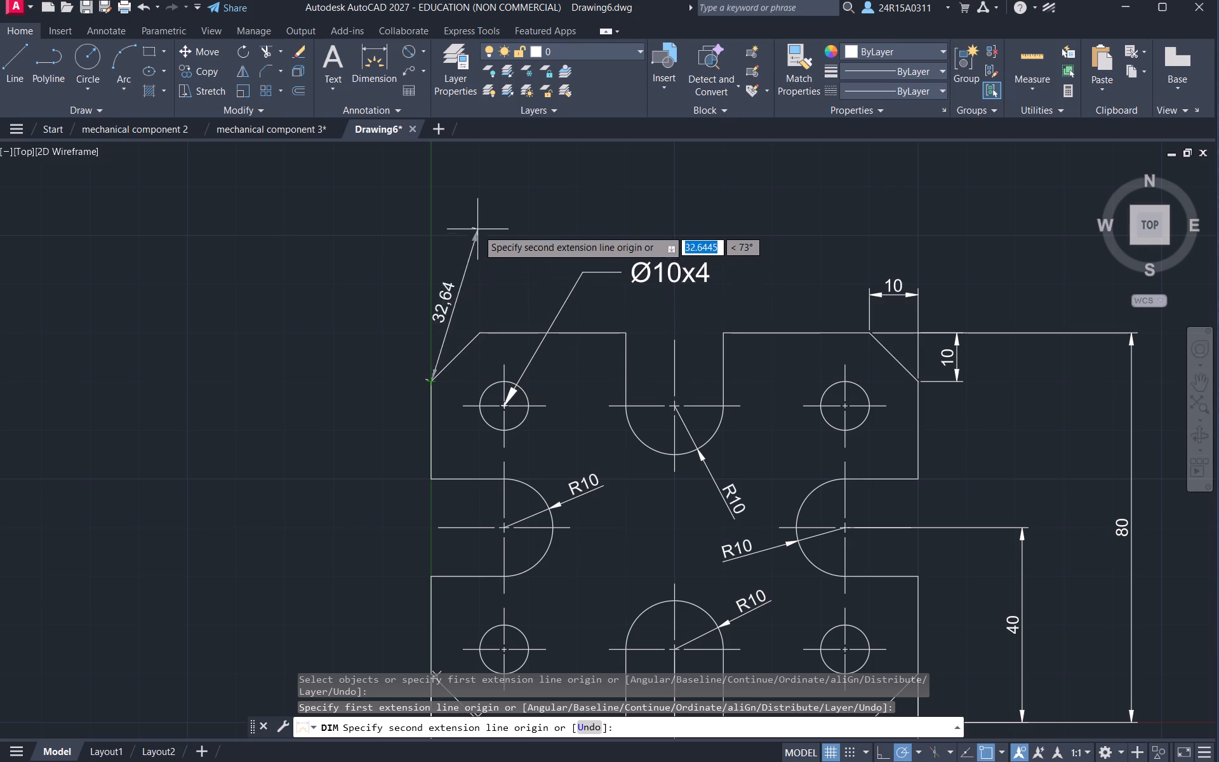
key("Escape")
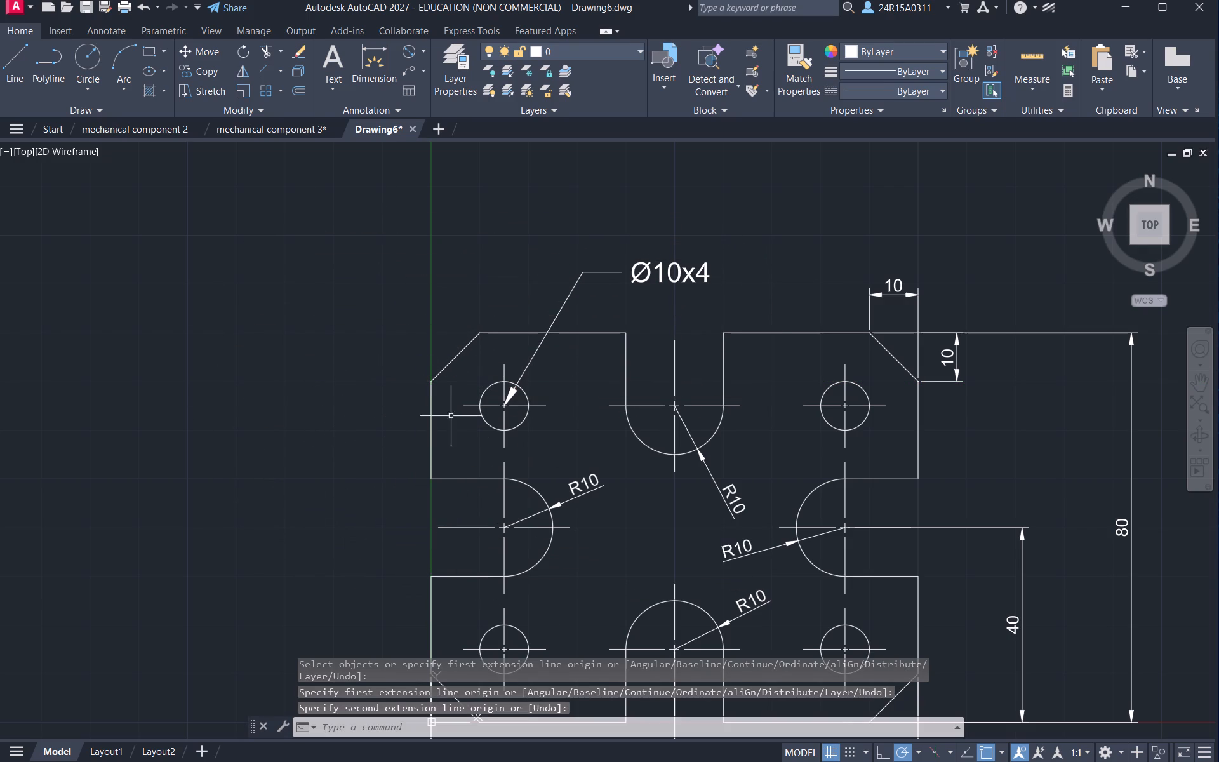
Undo the dimensioning attempts and the deletion of the two 15 dimensions locating the upper-left hole.
key("ctrl+z")
key("ctrl+z")
key("ctrl+z")
key("ctrl+z")
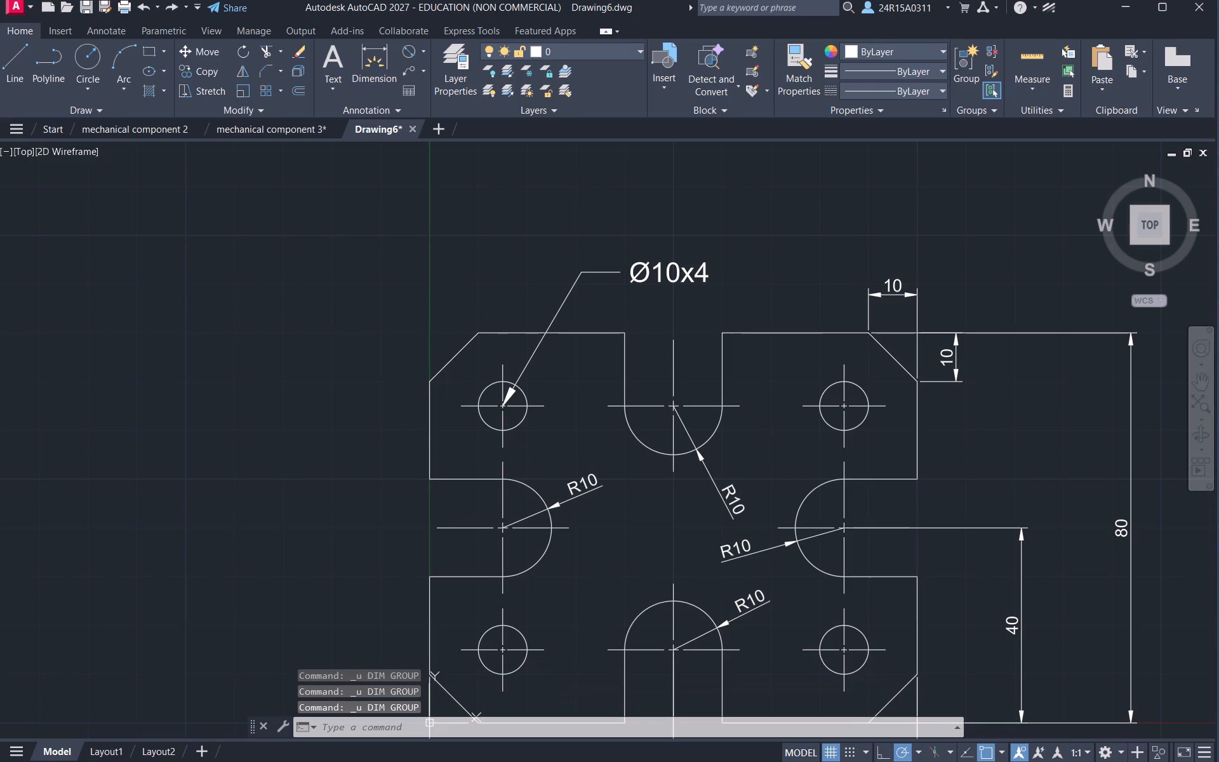
key("ctrl+z")
key("ctrl+z")
key("ctrl+z")
key("ctrl+z")
key("ctrl+z")
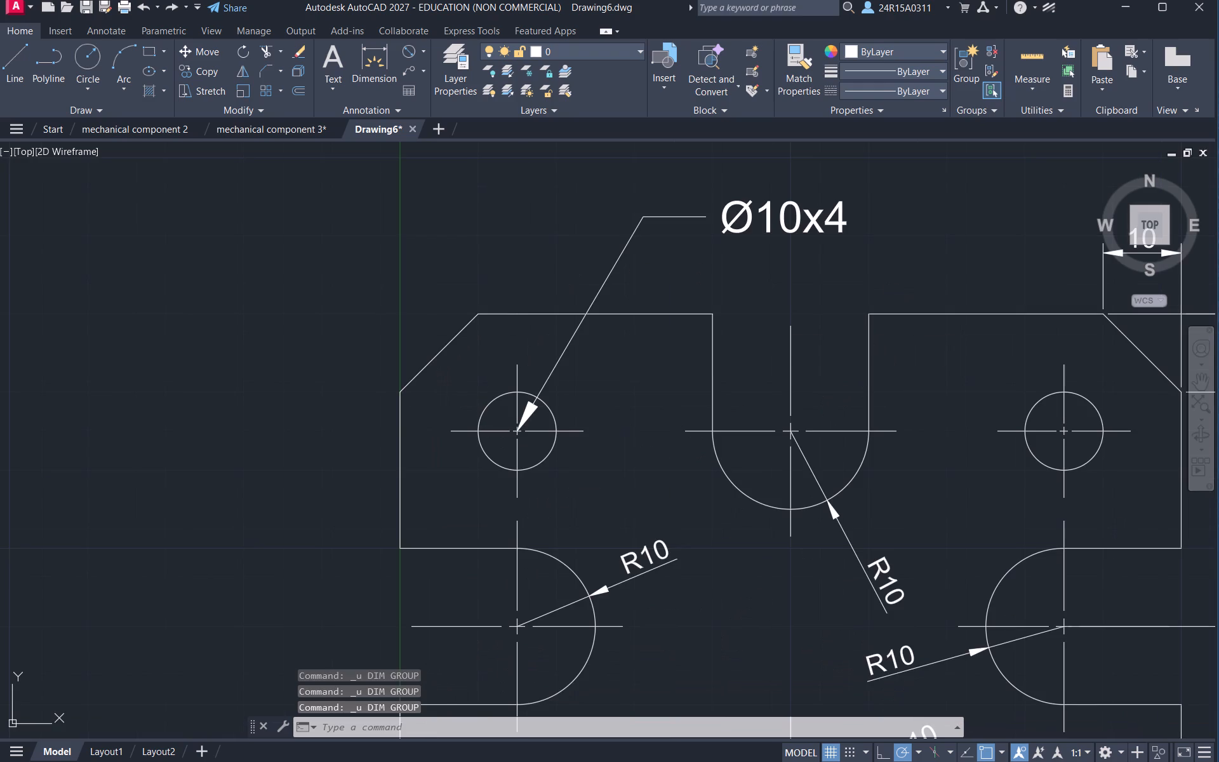
key("ctrl+z")
key("ctrl+z")
Examine the plate's dimensions at the upper-left and upper-right chamfers, along the lower edge and over the whole part.
scroll(557, 375, "down", 2)
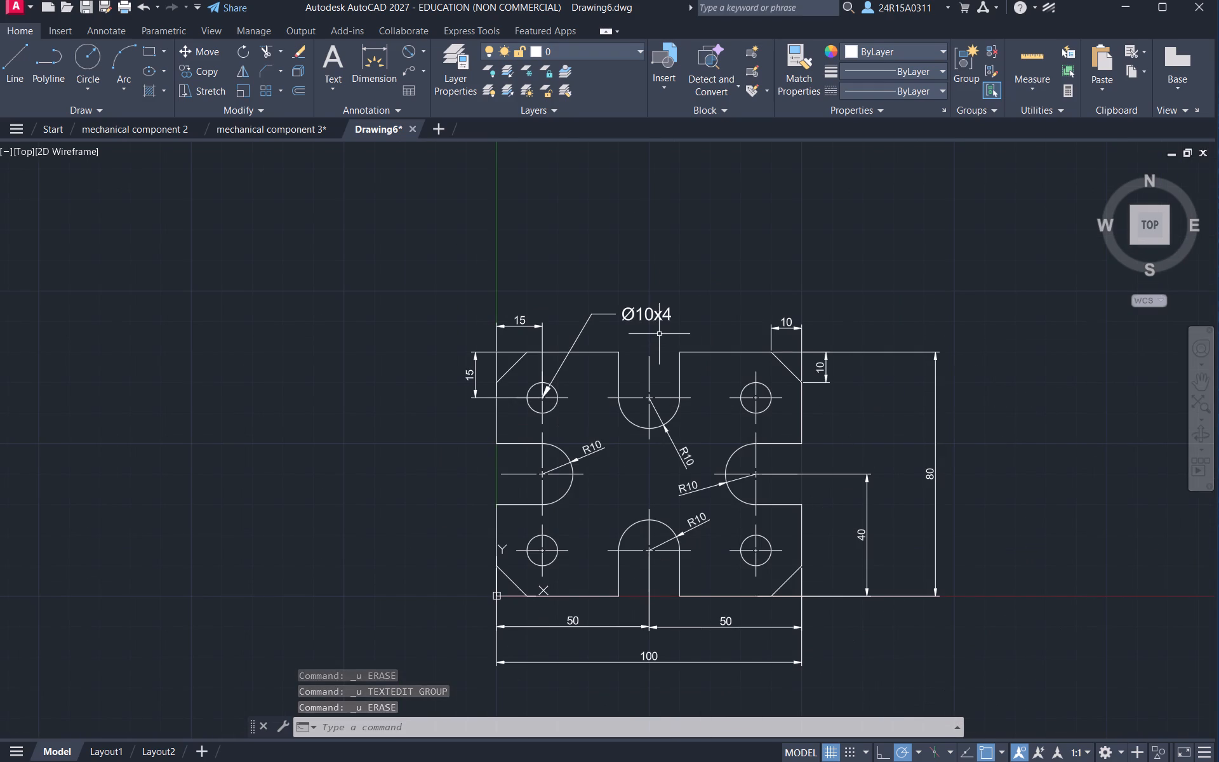
scroll(661, 333, "down", 1)
scroll(661, 333, "up", 2)
scroll(416, 407, "up", 3)
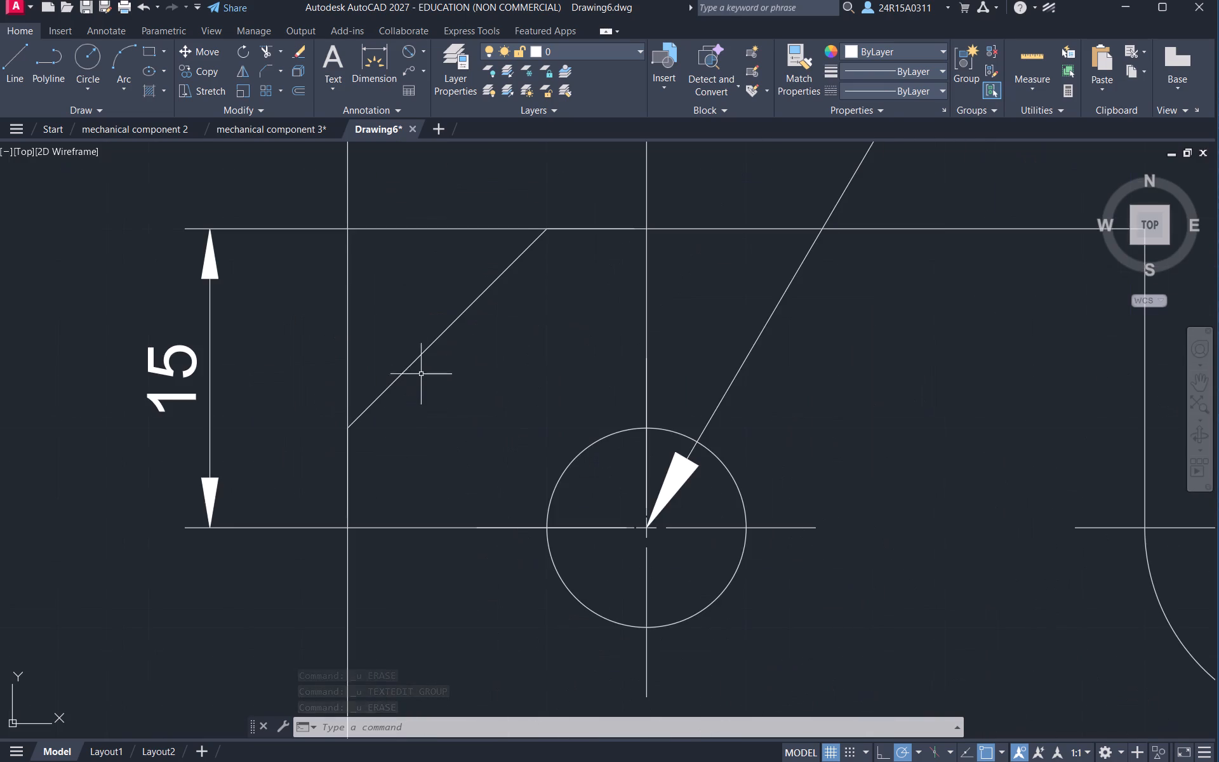
scroll(476, 305, "up", 2)
scroll(368, 321, "down", 2)
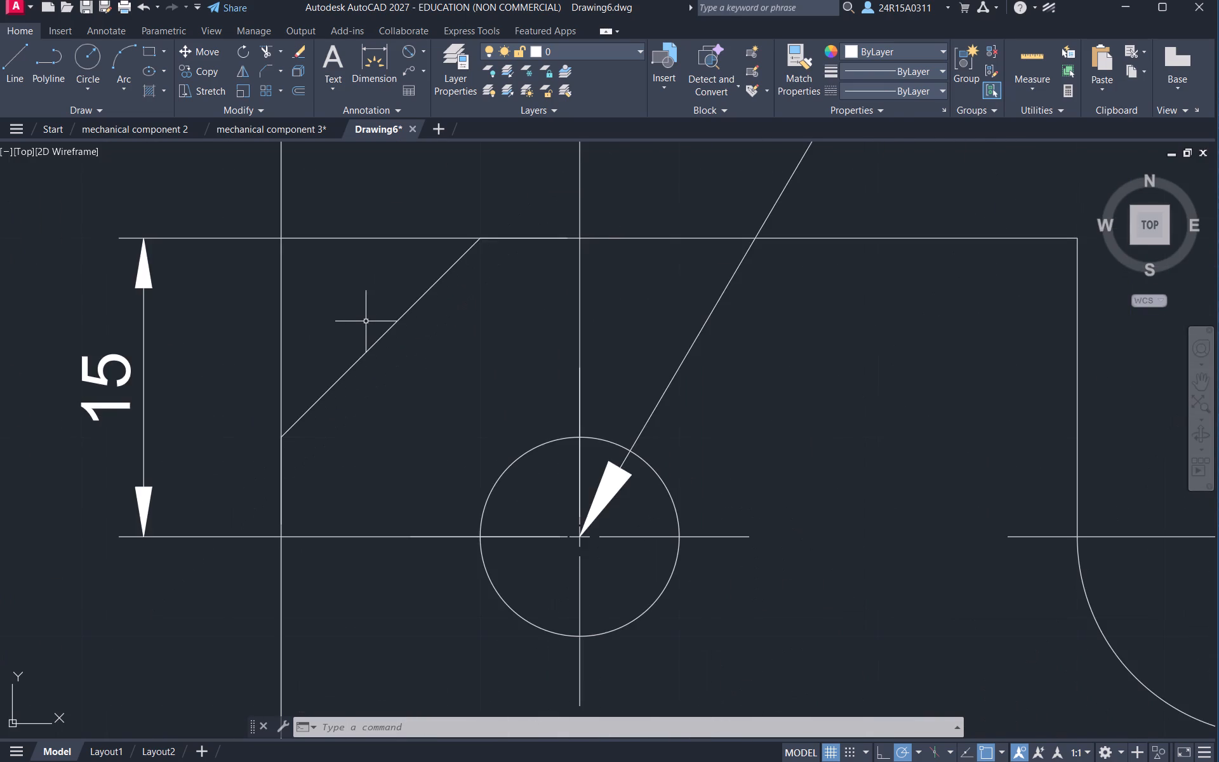
scroll(366, 321, "down", 3)
scroll(863, 288, "up", 2)
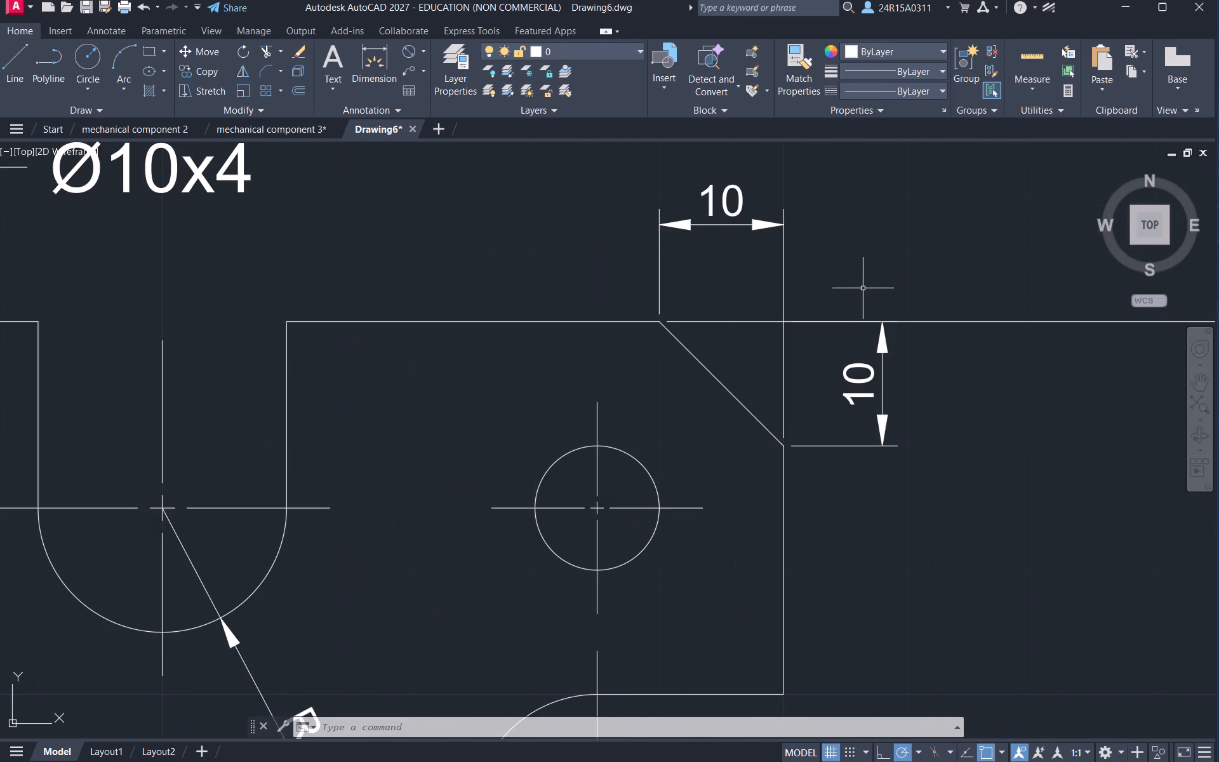
scroll(862, 288, "down", 2)
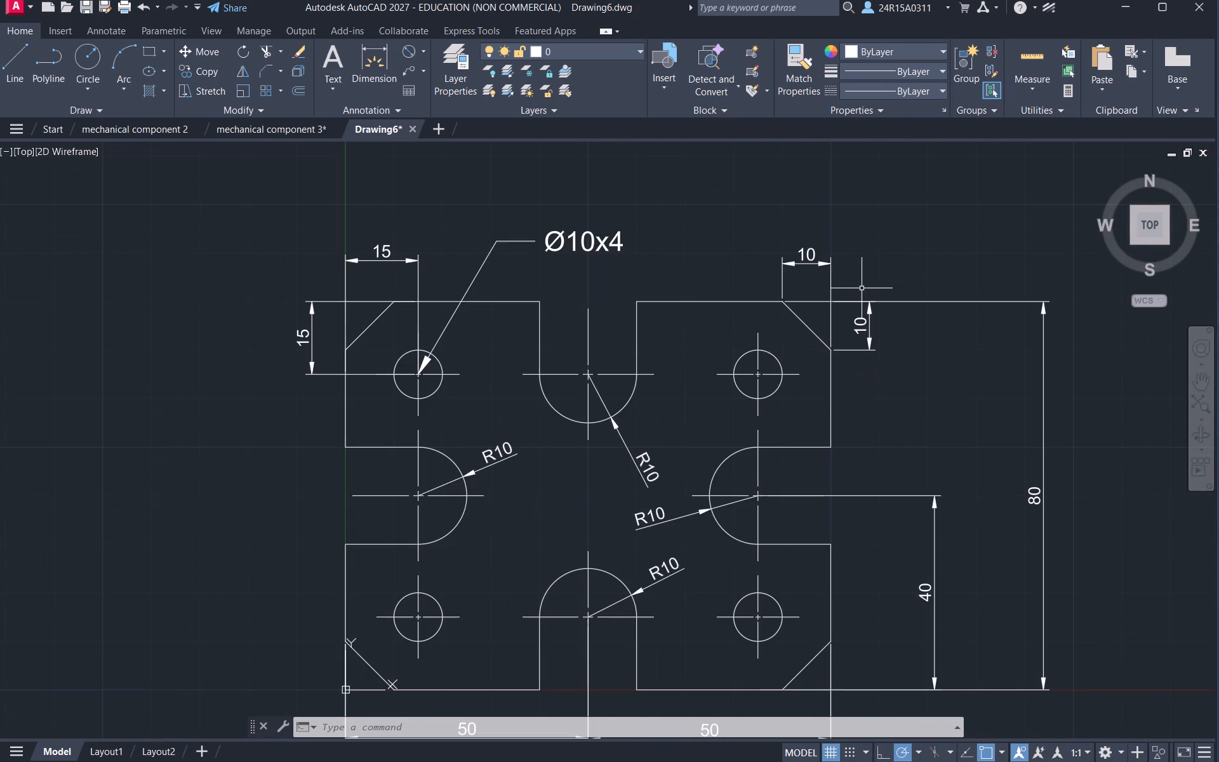
scroll(862, 288, "down", 1)
scroll(891, 510, "up", 2)
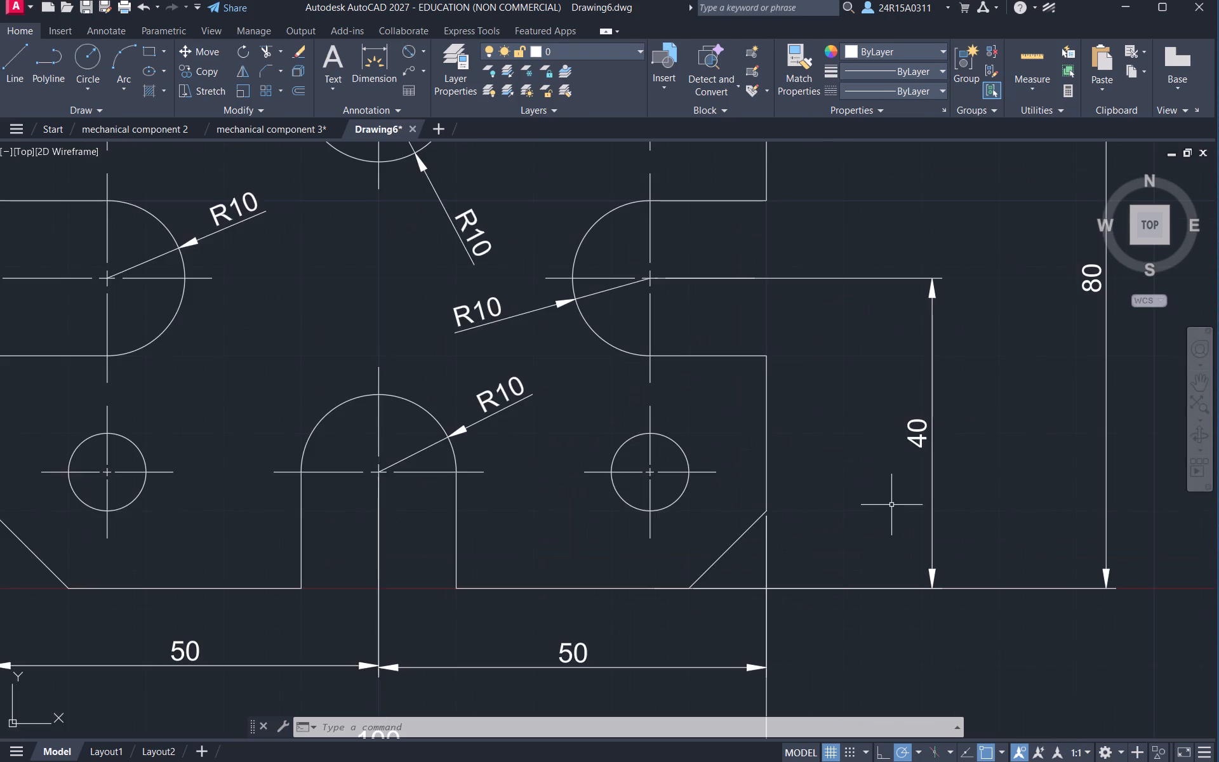
scroll(891, 505, "up", 2)
scroll(891, 505, "down", 4)
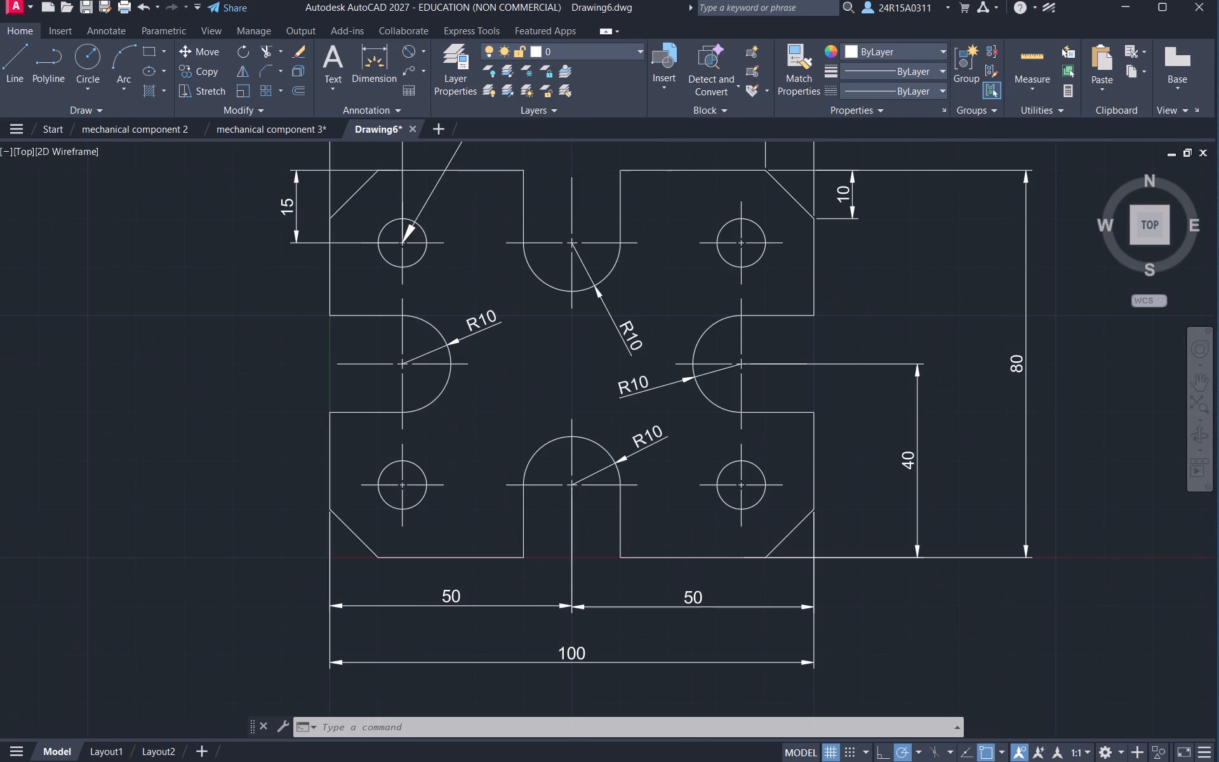
scroll(891, 505, "up", 1)
scroll(891, 505, "down", 1)
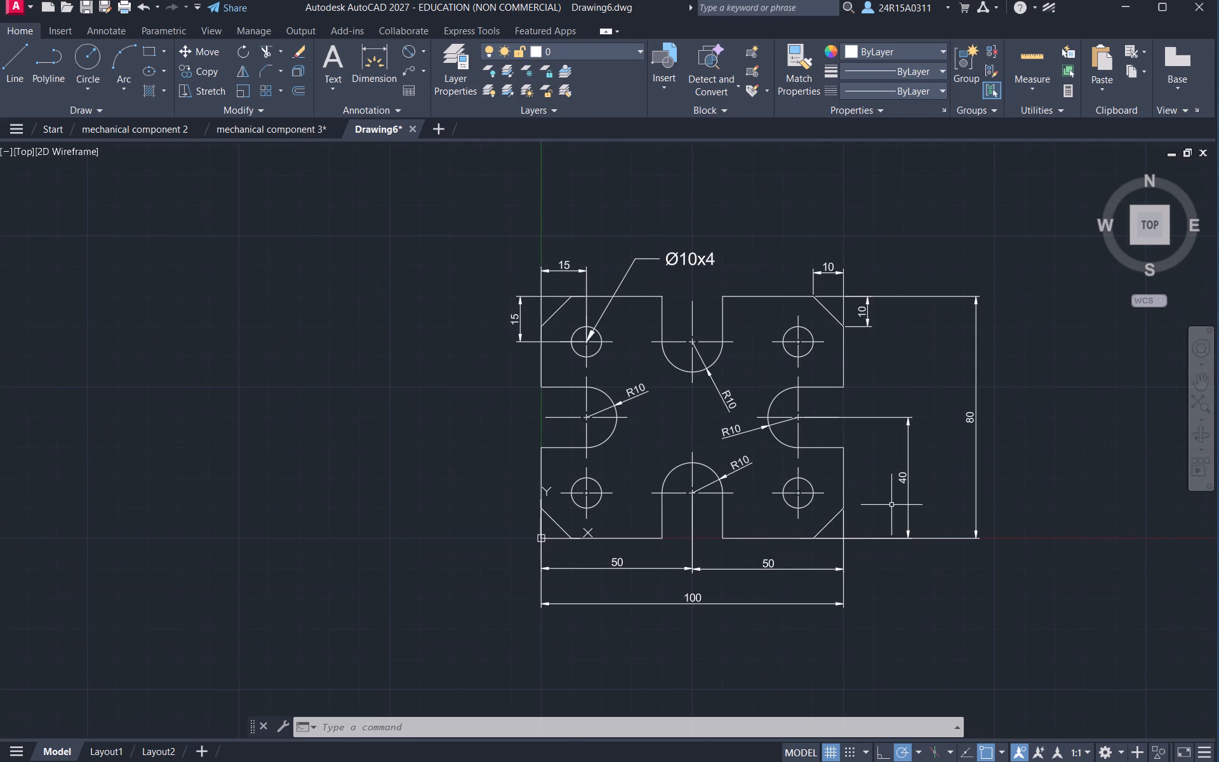
scroll(891, 505, "up", 1)
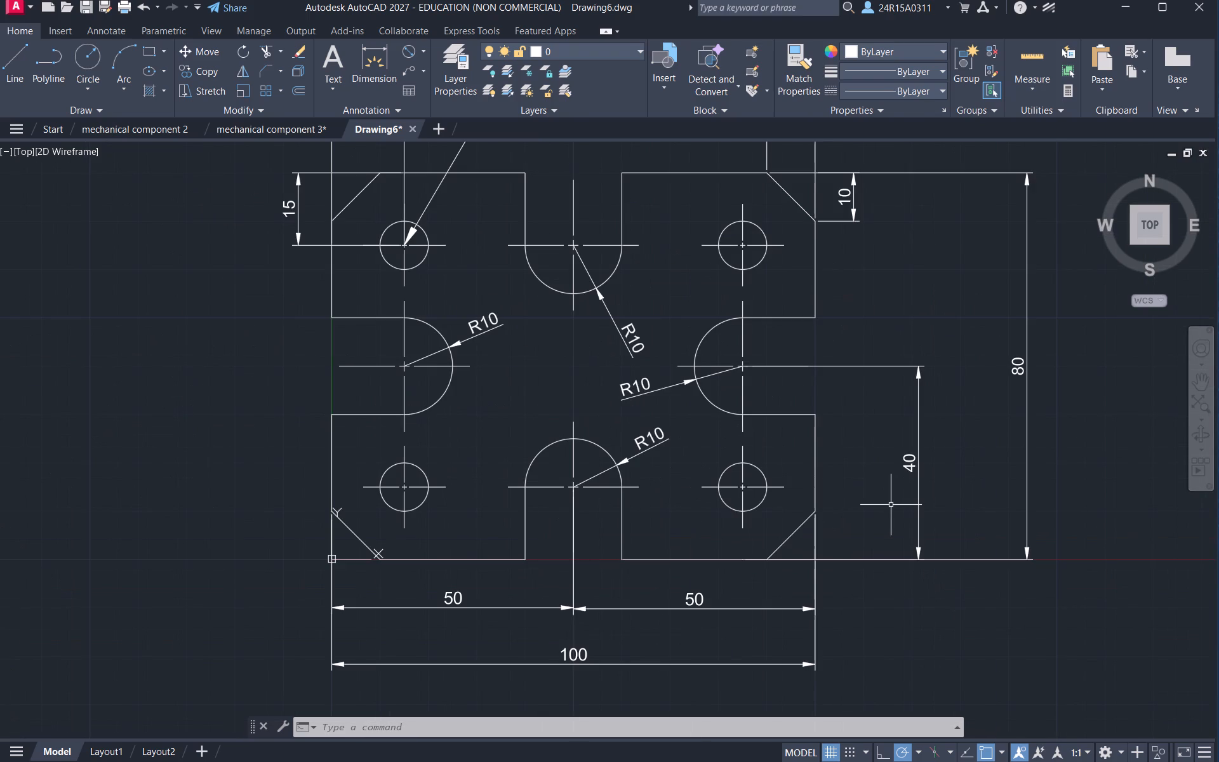
Capture a rectangular screenshot of the whole plate with all its dimensions using the Snipping Tool.
scroll(891, 504, "down", 1)
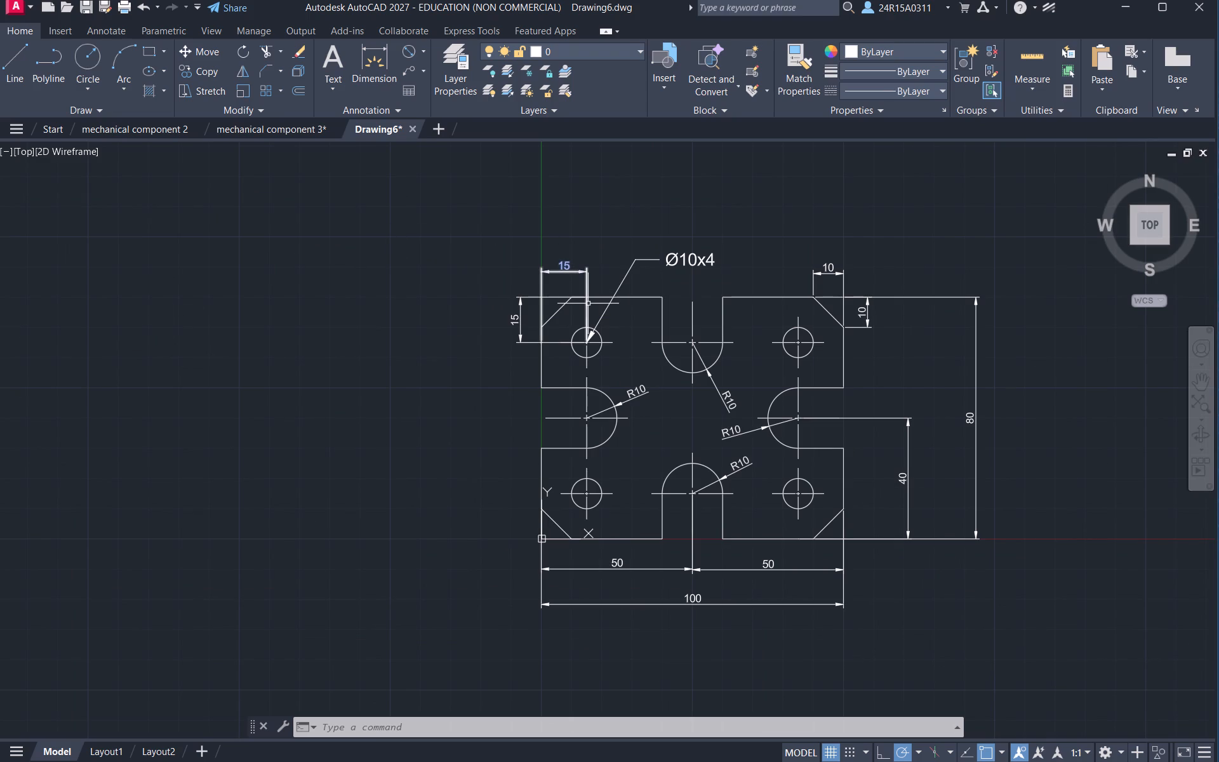
key("Print")
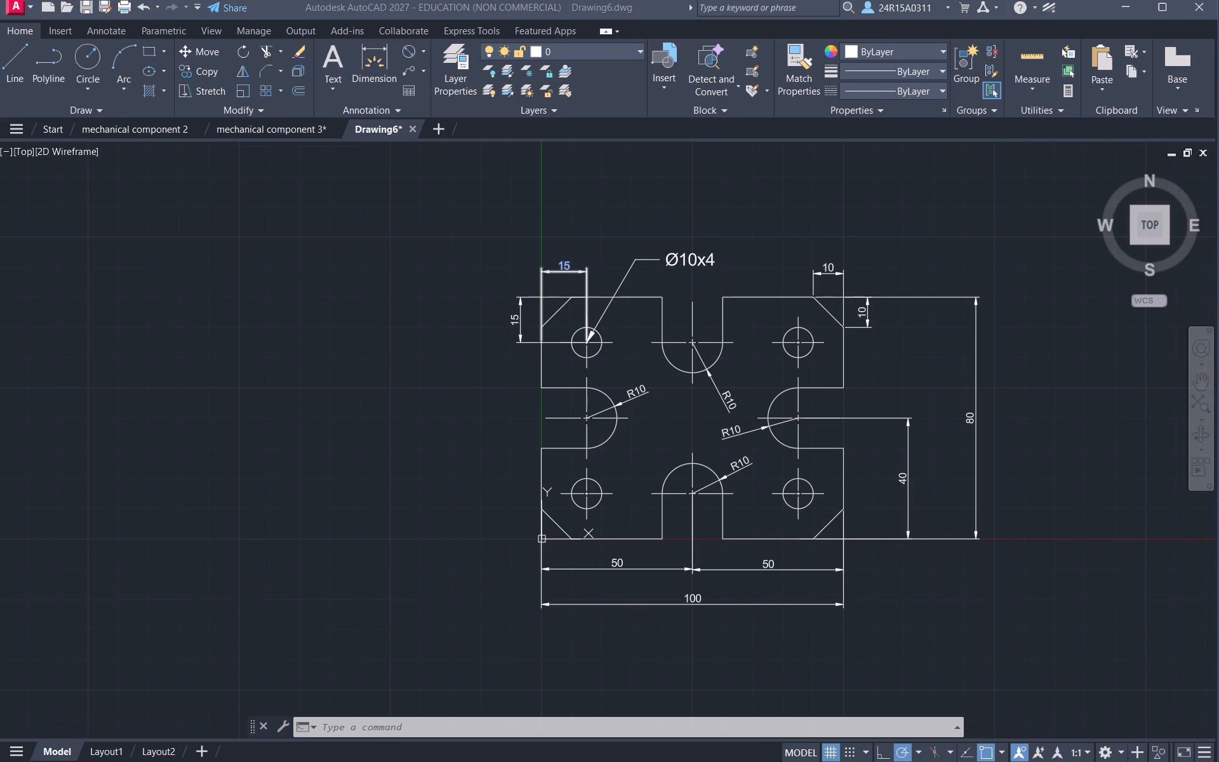
key("Escape")
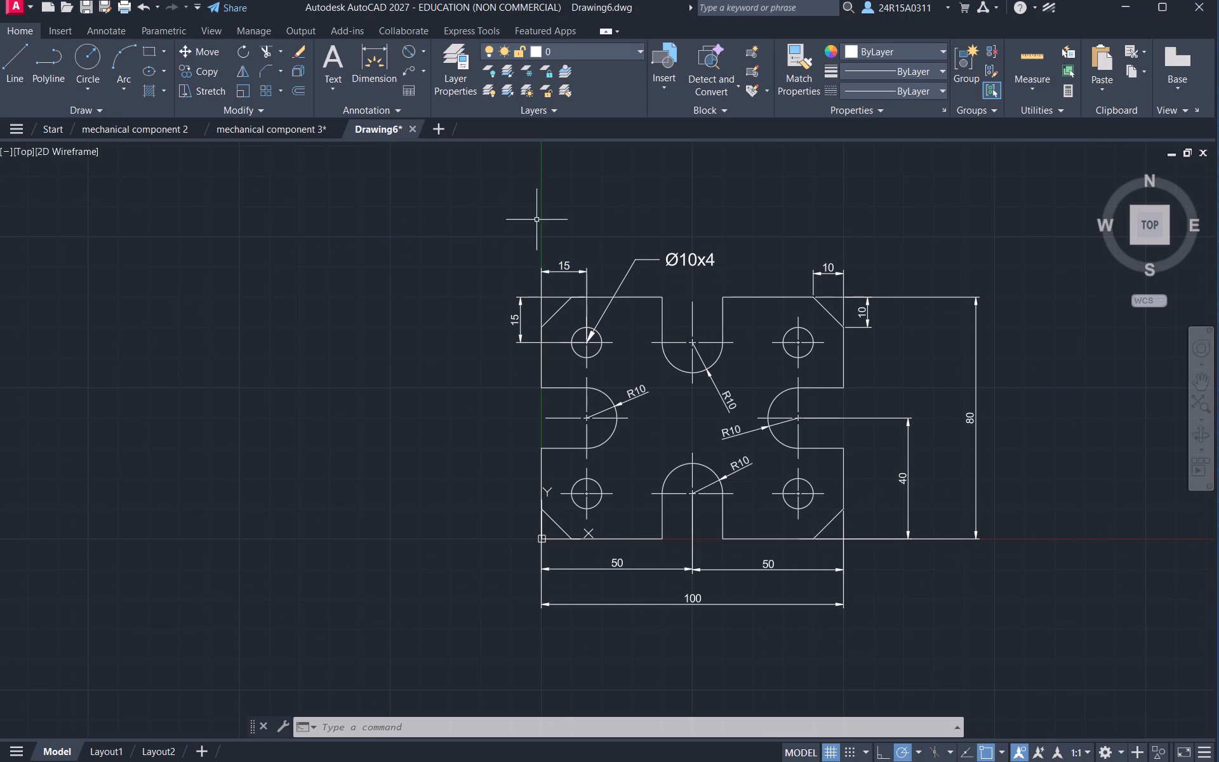
key("Print")
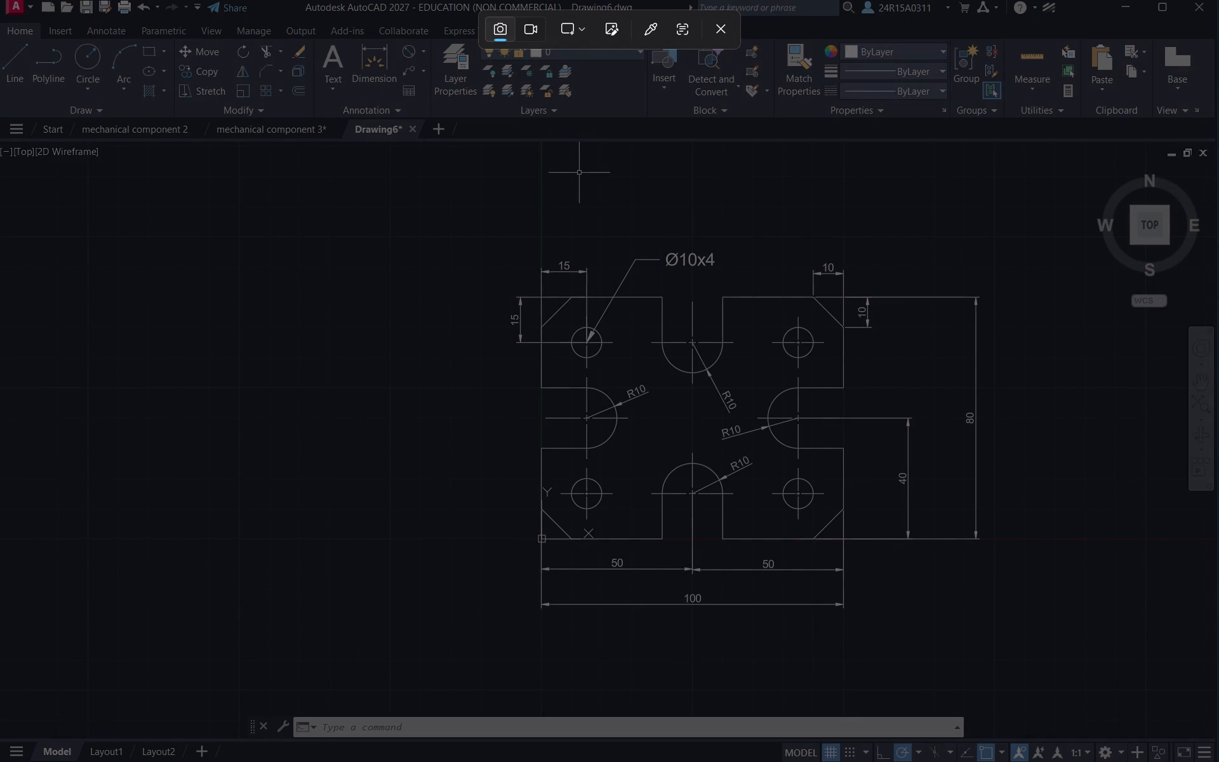
left_click_drag(379, 201, 1040, 682)
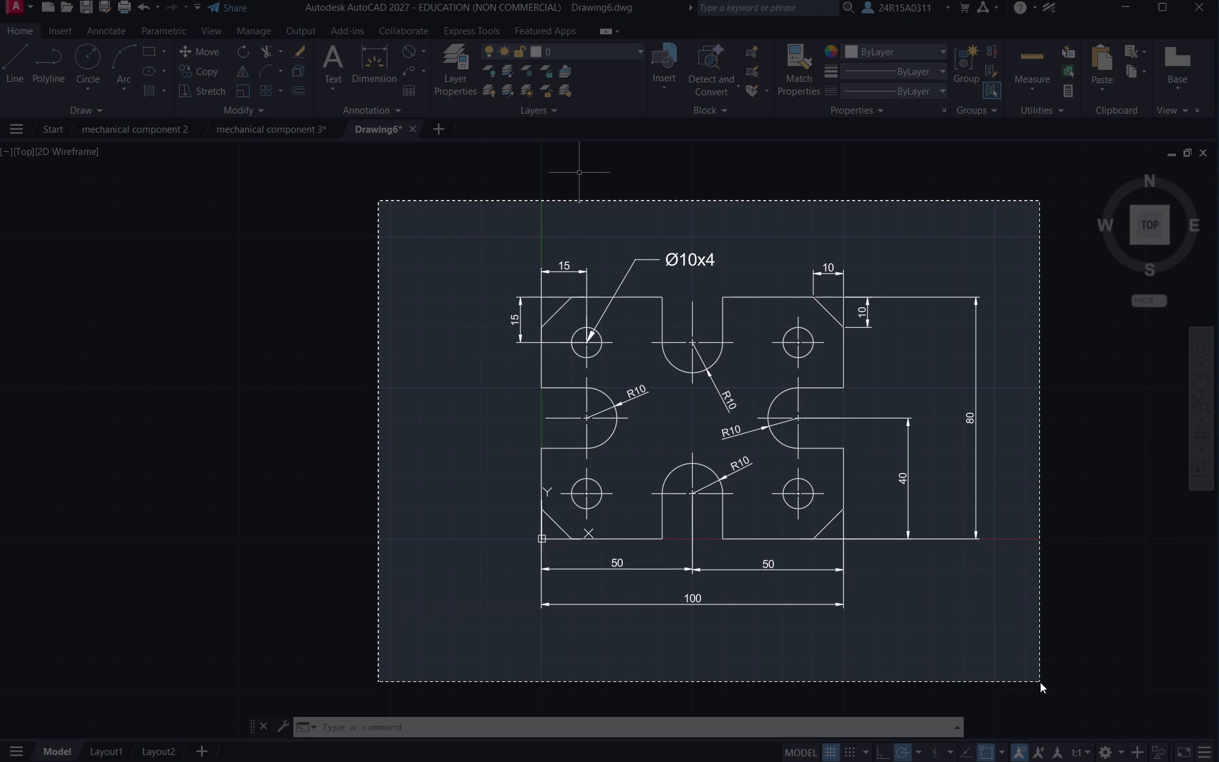
left_click_drag(1040, 682, 1058, 682)
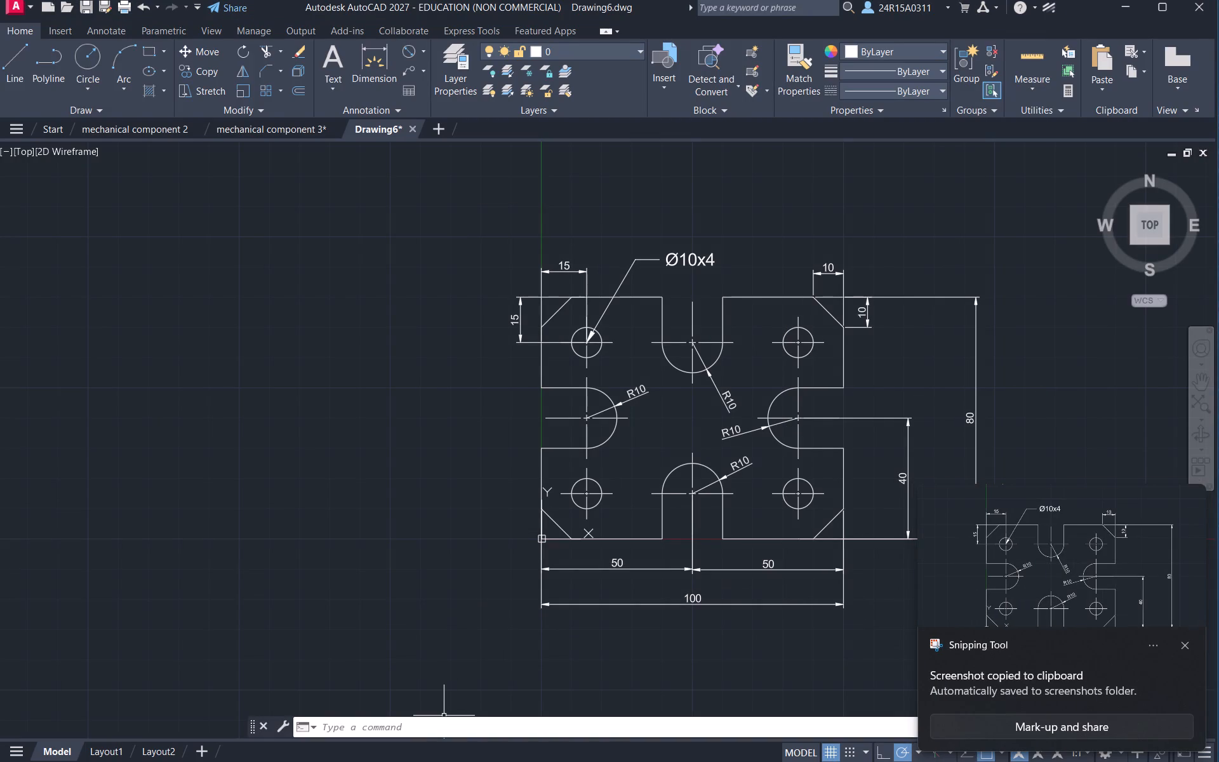
Save the drawing in the Documents folder under the file name "mechanical component4".
key("ctrl+s")
key("ctrl+d")
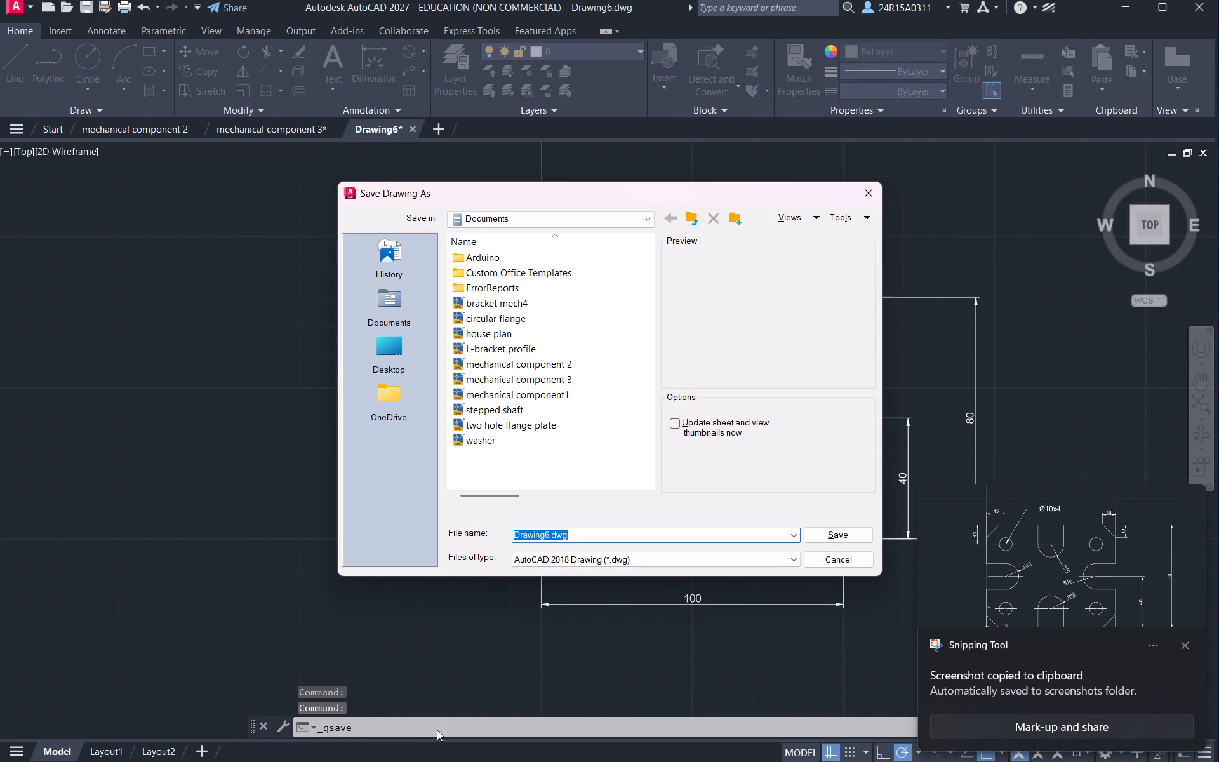
key("BackSpace")
type("mechanical")
key("space")
type("component")
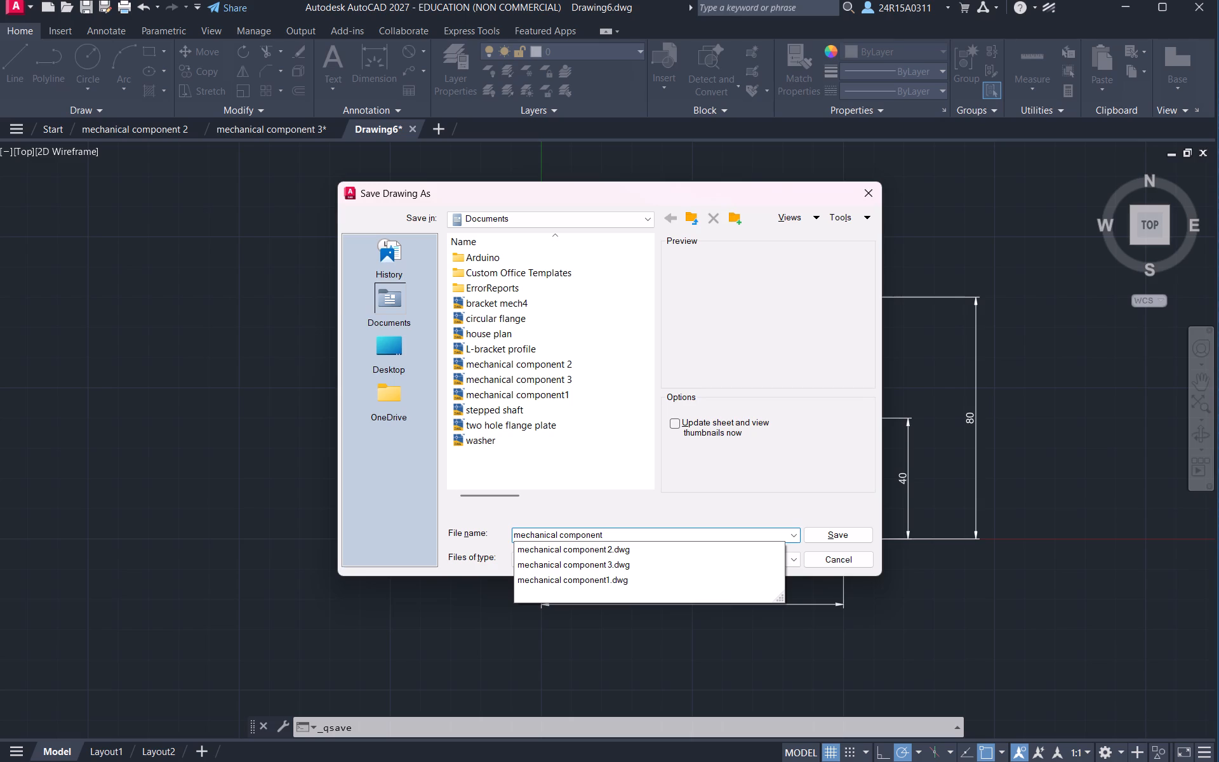
key("4")
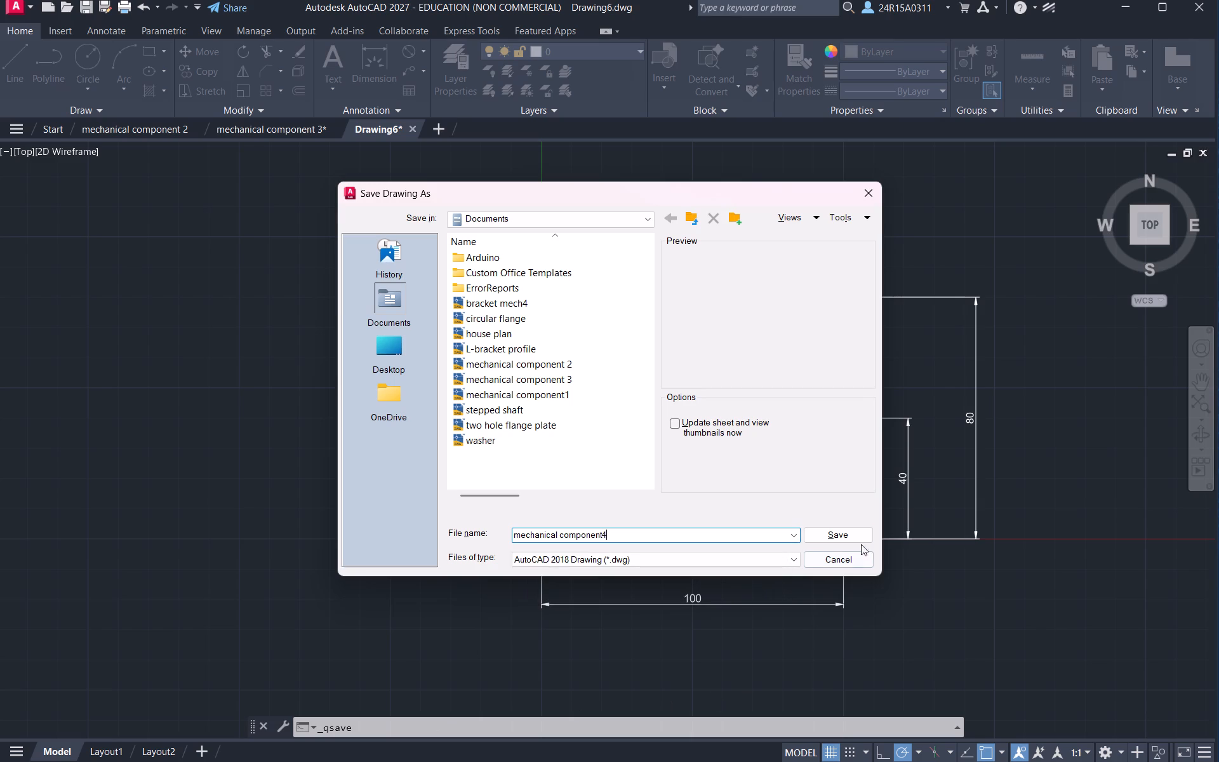
left_click(856, 530)
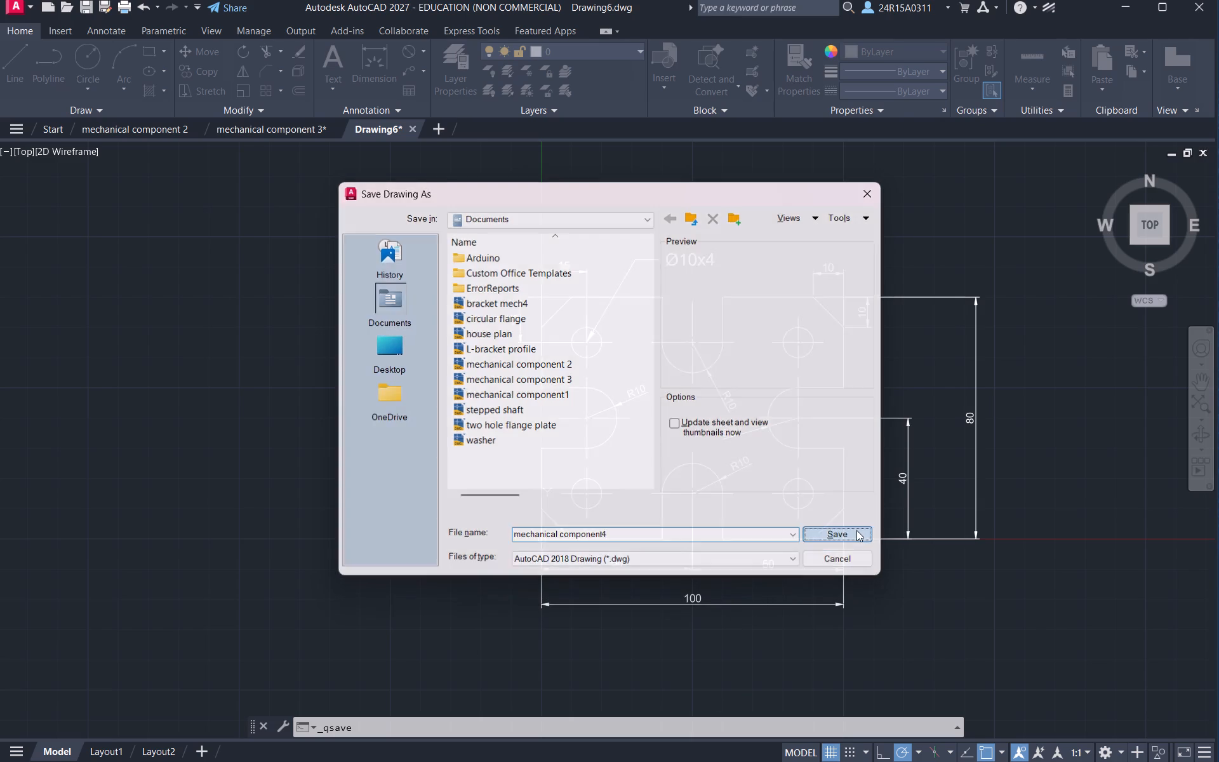